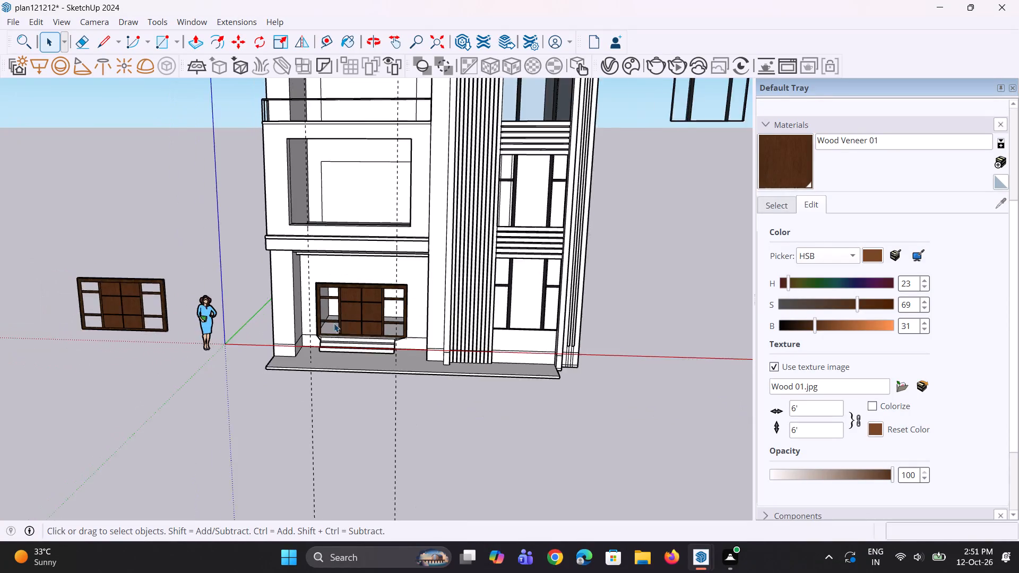
Copy the rectangular face inside the middle-floor recess about 32' 6" along the red axis, out beside the building.
middle_click_drag(341, 326, 348, 284)
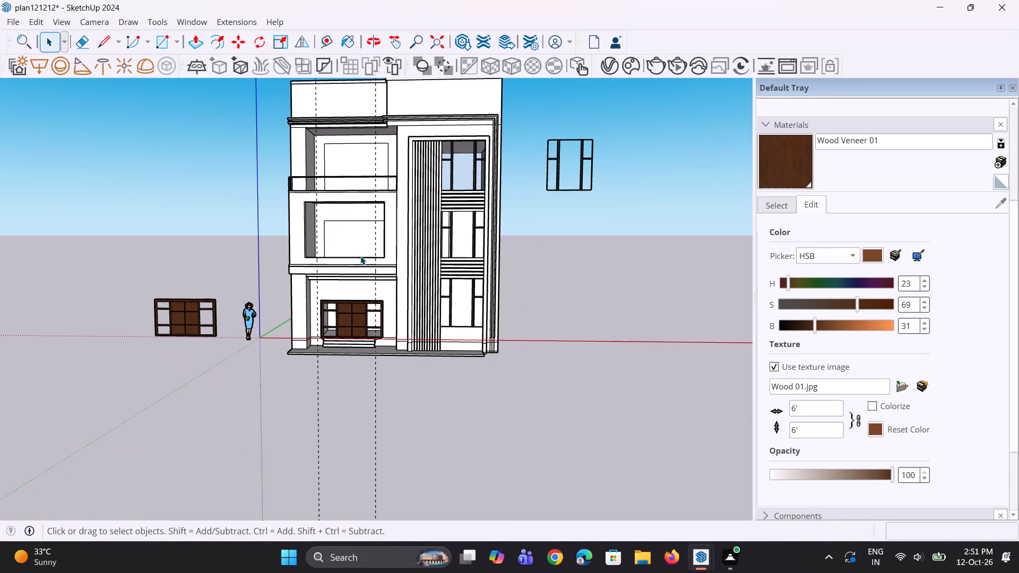
left_click(348, 237)
middle_click_drag(270, 275, 271, 320)
scroll(288, 279, "up", 9)
middle_click_drag(290, 275, 307, 277)
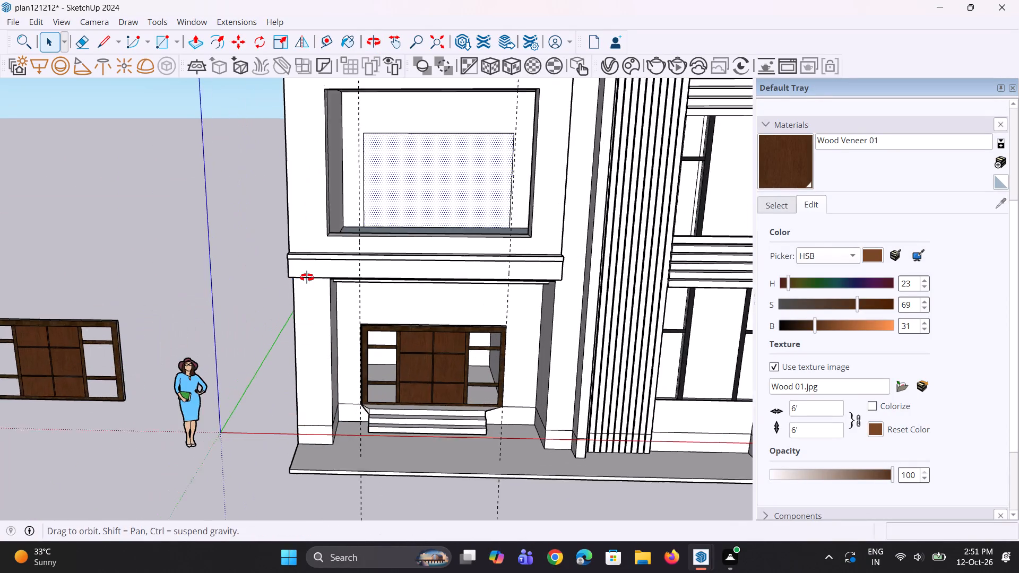
middle_click_drag(307, 277, 307, 277)
scroll(393, 223, "up", 2)
scroll(351, 344, "down", 4)
middle_click_drag(355, 339, 375, 290)
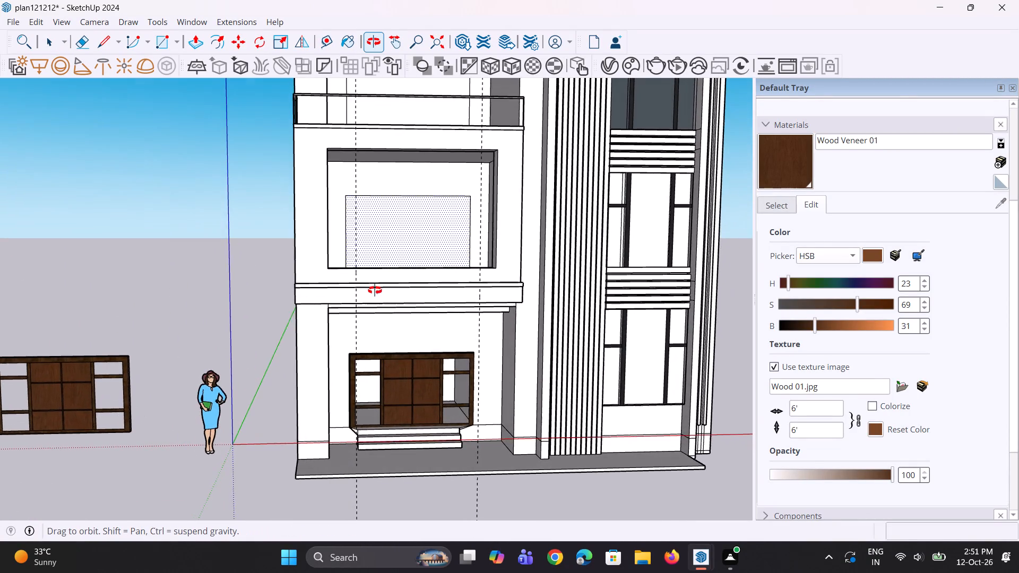
middle_click_drag(375, 290, 390, 297)
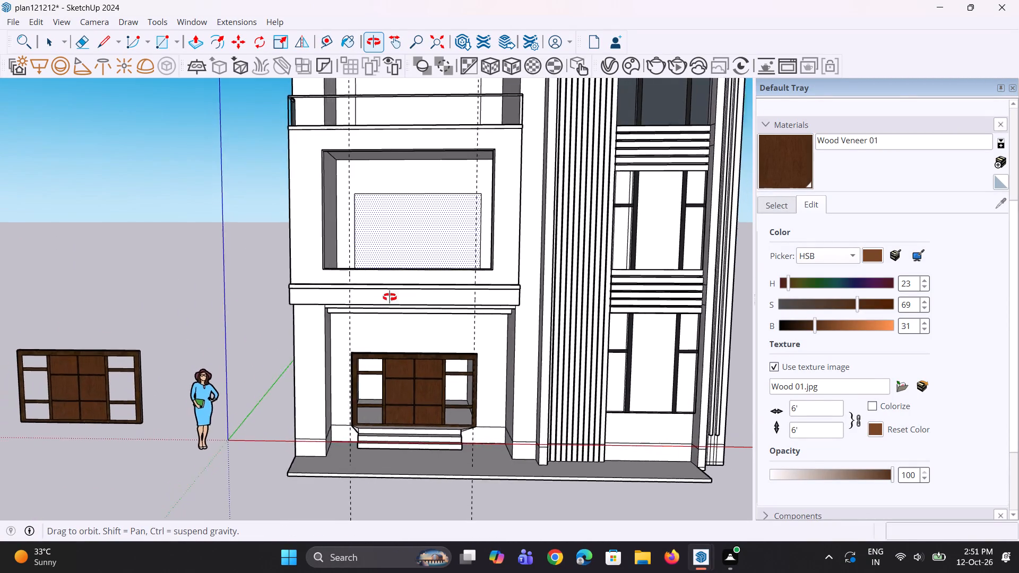
middle_click_drag(390, 297, 383, 300)
scroll(377, 304, "down", 4)
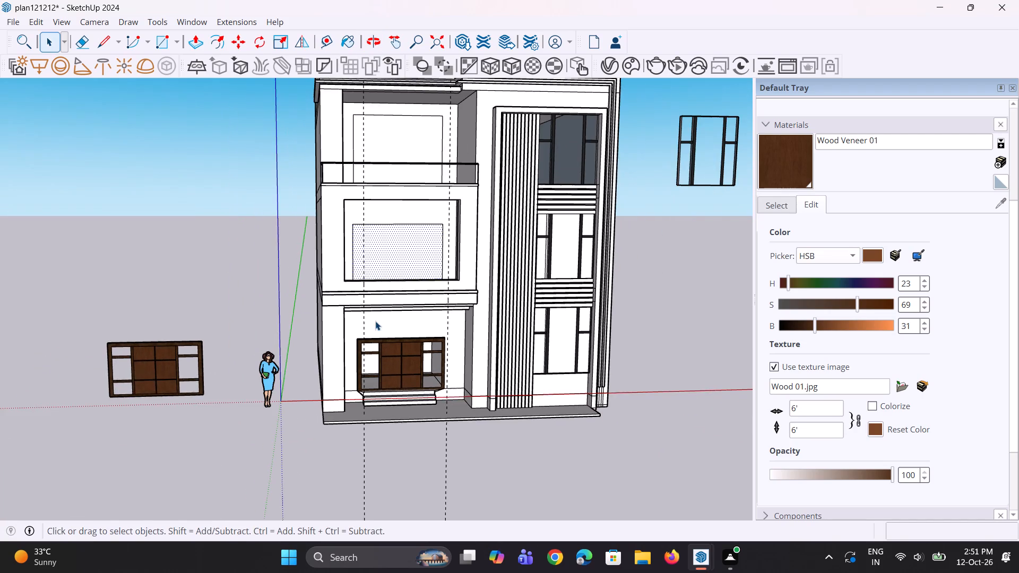
middle_click_drag(375, 328, 371, 316)
key("m")
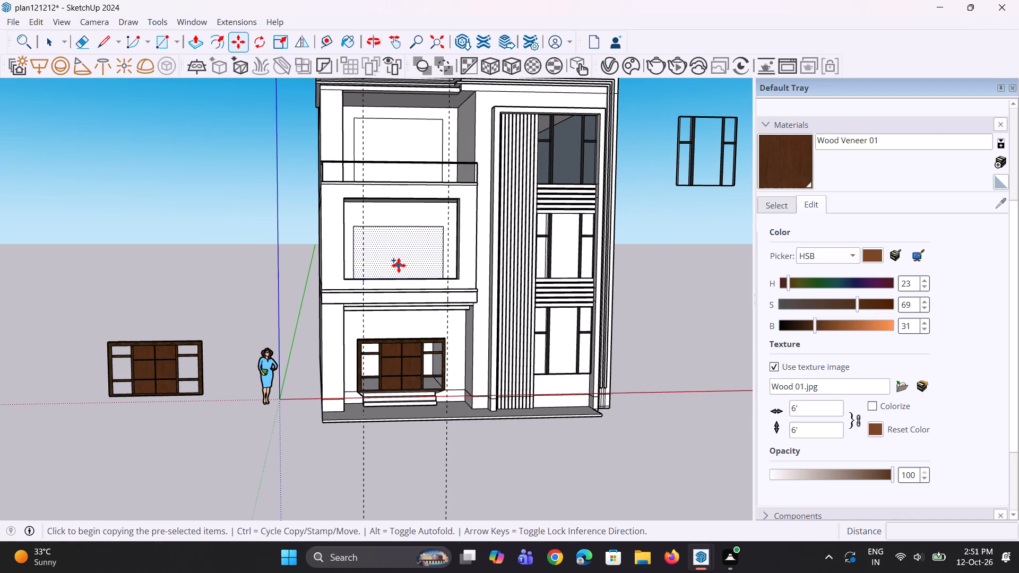
left_click(397, 265)
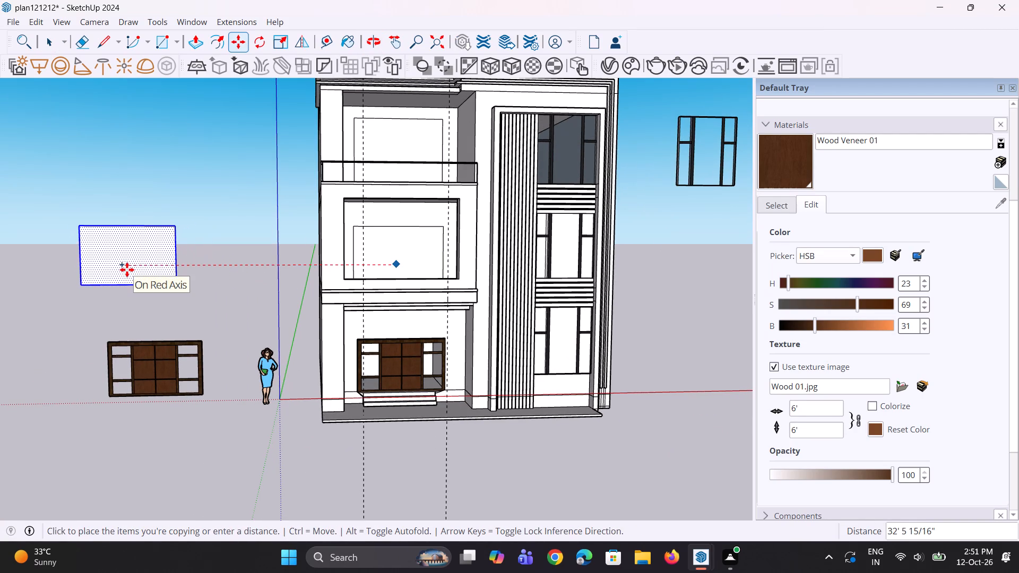
left_click(127, 270)
Extrude the copied rectangular face with Push/Pull into a slab about 4 9/16" thick.
scroll(139, 355, "down", 5)
middle_click_drag(217, 390, 217, 366)
scroll(217, 366, "up", 1)
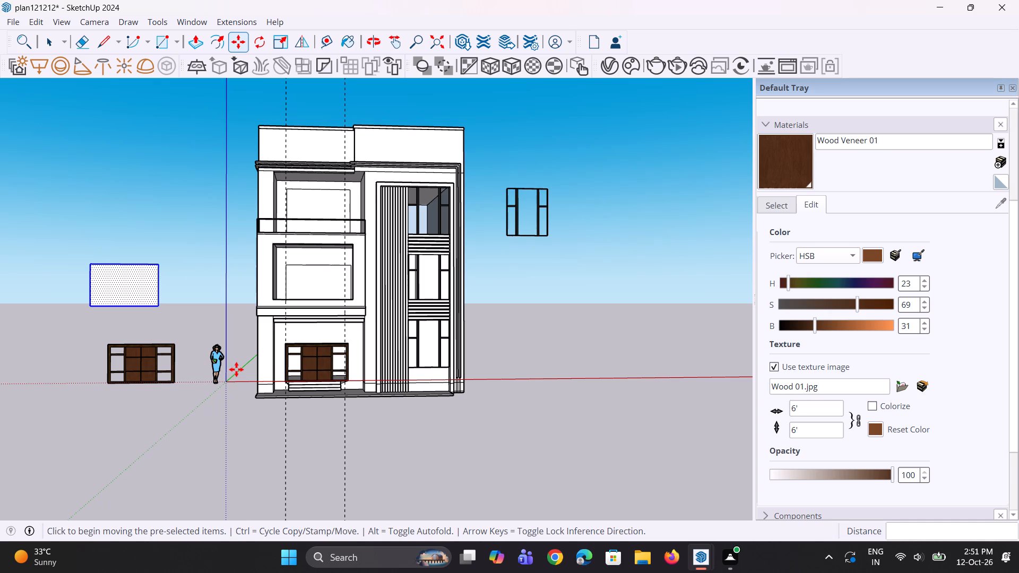
middle_click_drag(117, 332, 327, 324)
scroll(327, 324, "down", 5)
middle_click_drag(191, 326, 247, 401)
scroll(220, 333, "up", 6)
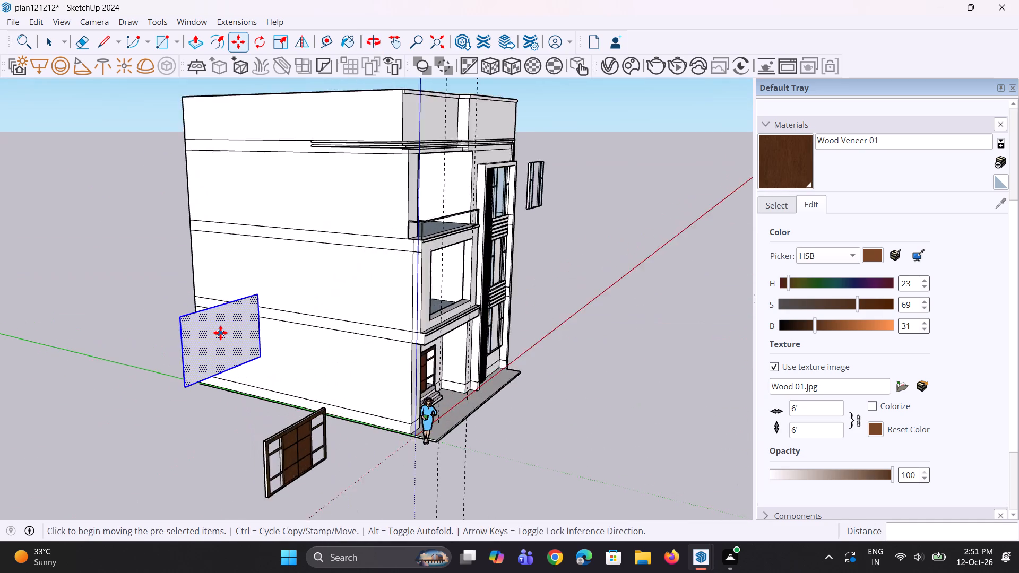
scroll(220, 333, "up", 4)
key("p")
scroll(217, 334, "up", 2)
middle_click_drag(220, 336, 247, 346)
left_click(247, 348)
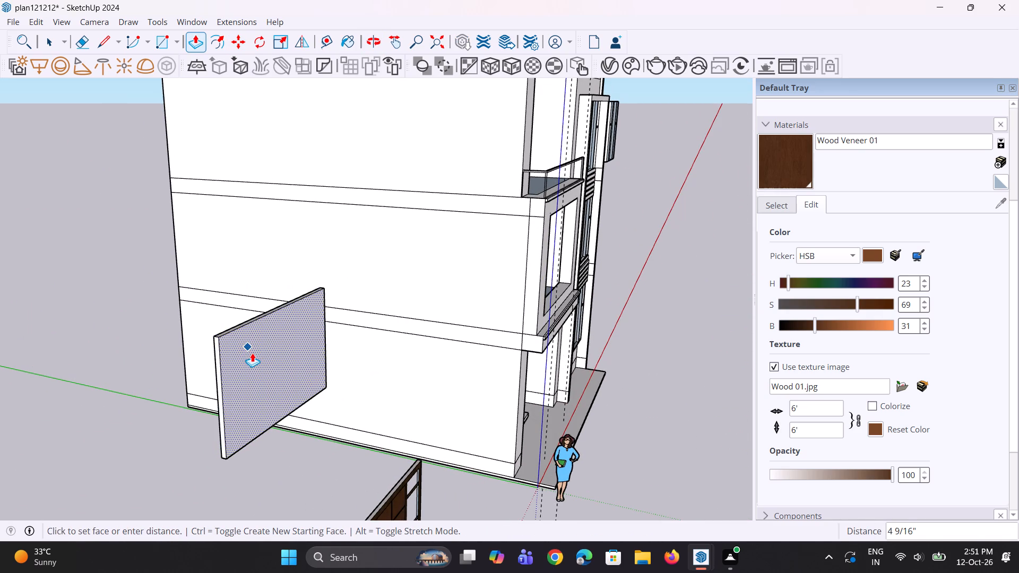
left_click(252, 353)
scroll(252, 353, "down", 6)
middle_click_drag(292, 387, 91, 370)
key("space")
key("space")
key("space")
Delete all the dashed guide lines from the model.
scroll(162, 350, "down", 4)
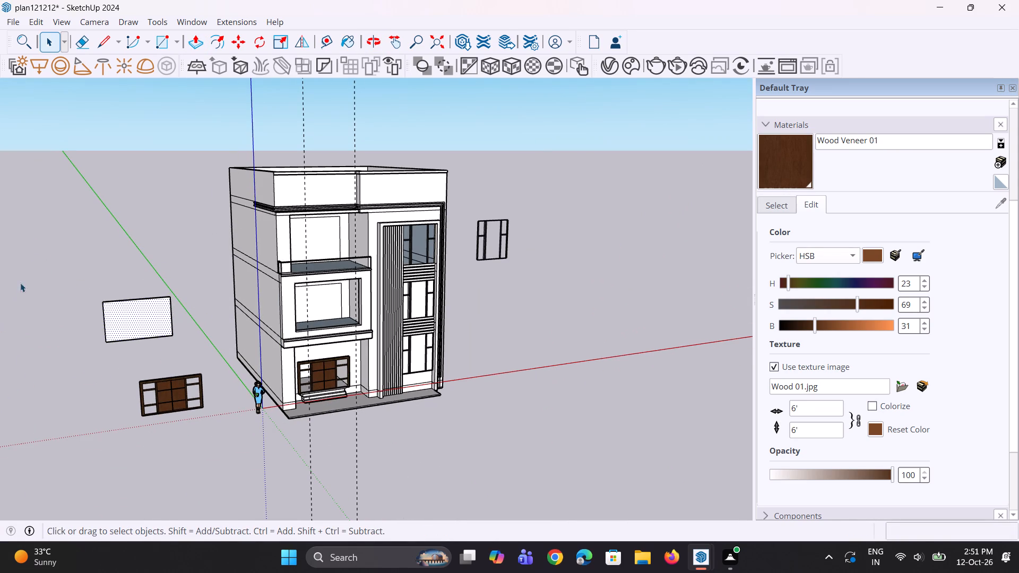
left_click(37, 23)
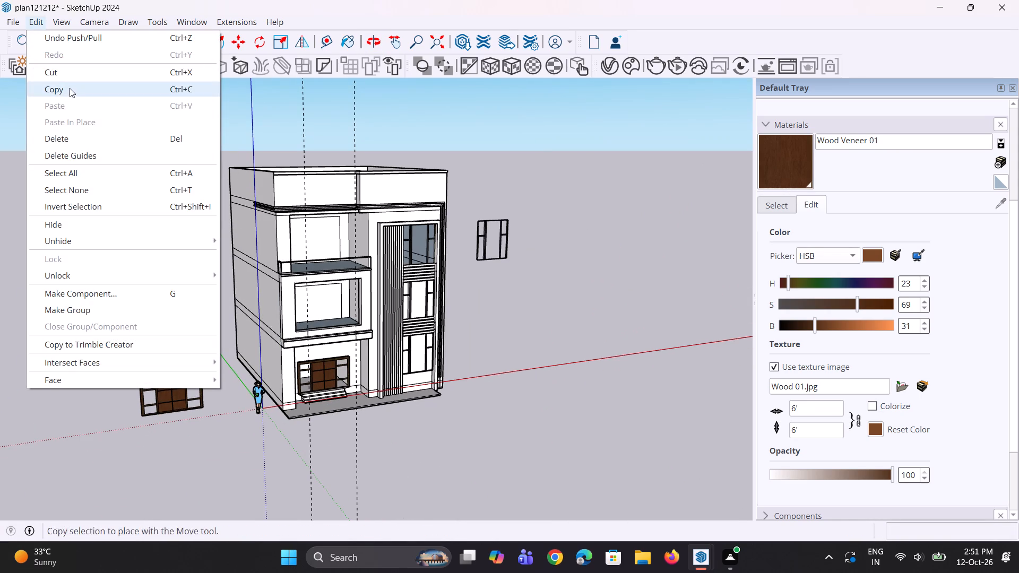
left_click(81, 162)
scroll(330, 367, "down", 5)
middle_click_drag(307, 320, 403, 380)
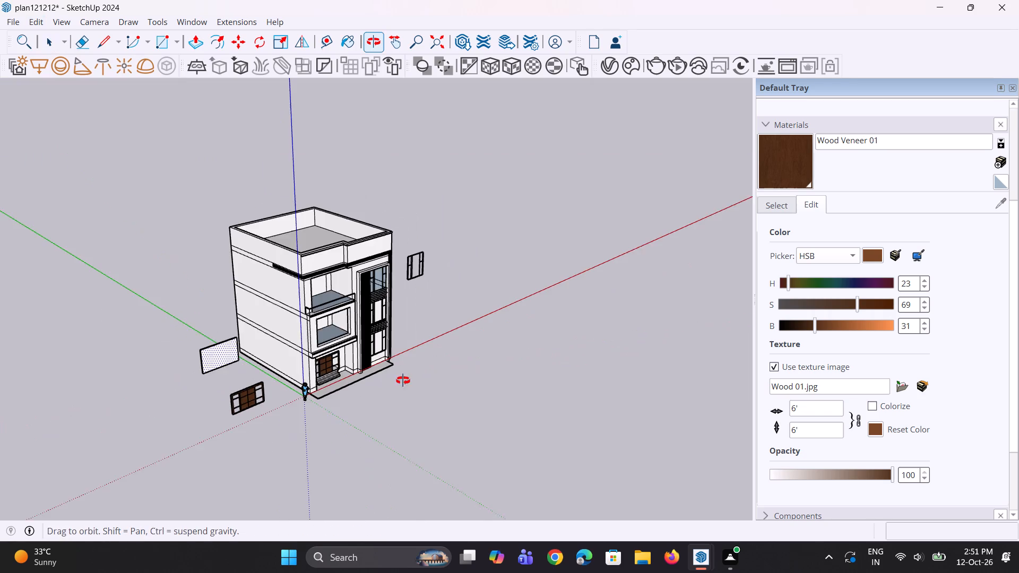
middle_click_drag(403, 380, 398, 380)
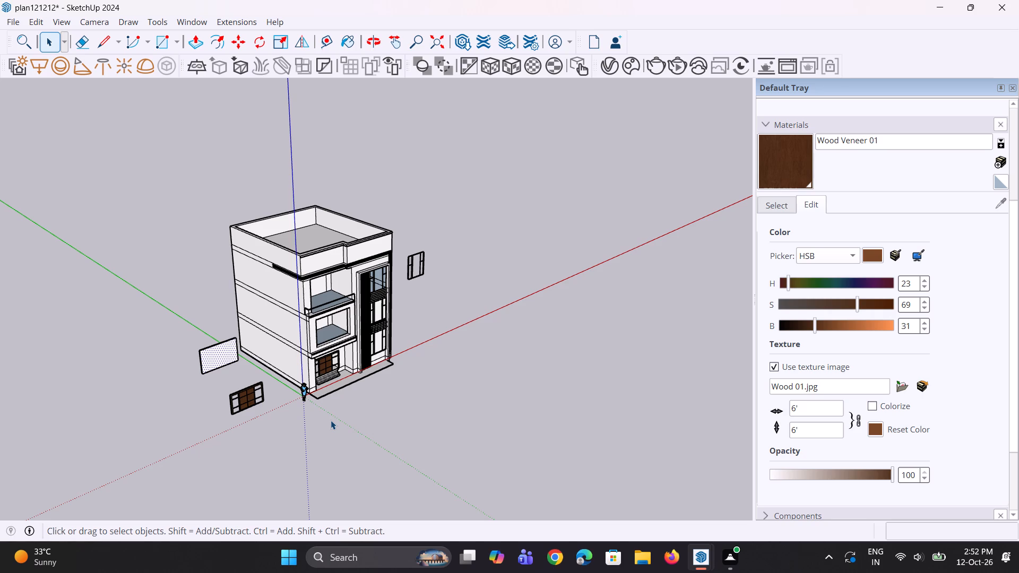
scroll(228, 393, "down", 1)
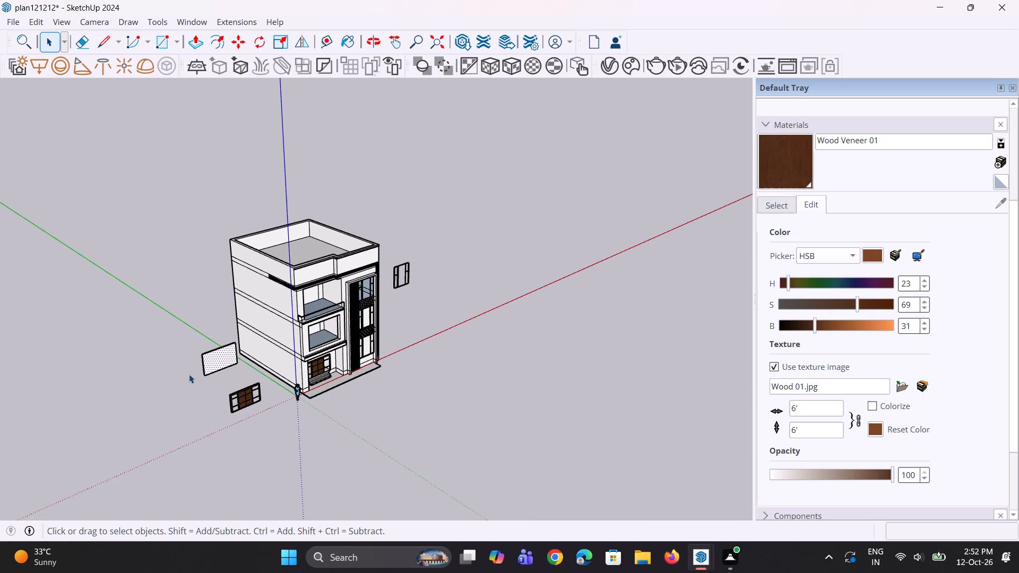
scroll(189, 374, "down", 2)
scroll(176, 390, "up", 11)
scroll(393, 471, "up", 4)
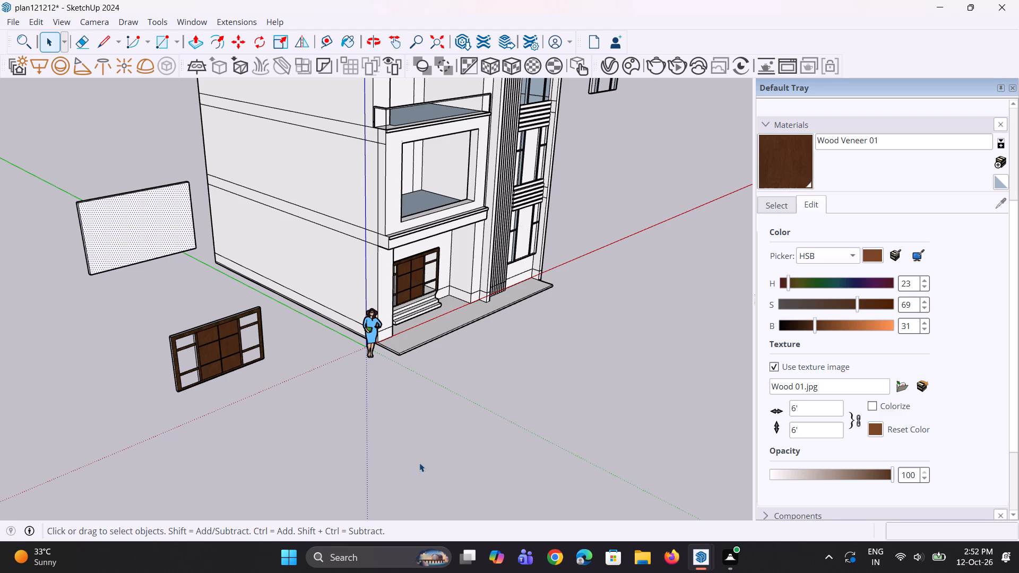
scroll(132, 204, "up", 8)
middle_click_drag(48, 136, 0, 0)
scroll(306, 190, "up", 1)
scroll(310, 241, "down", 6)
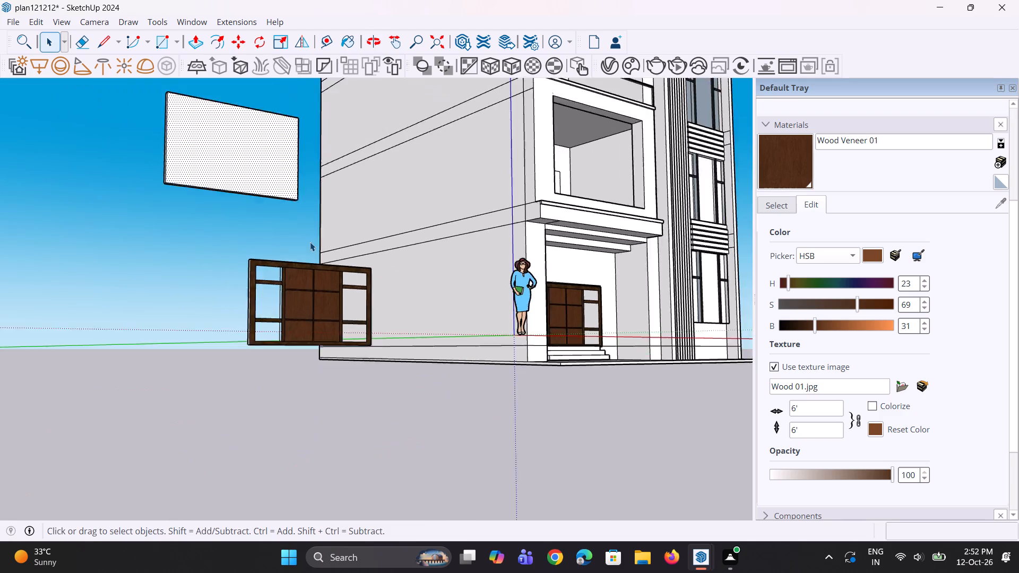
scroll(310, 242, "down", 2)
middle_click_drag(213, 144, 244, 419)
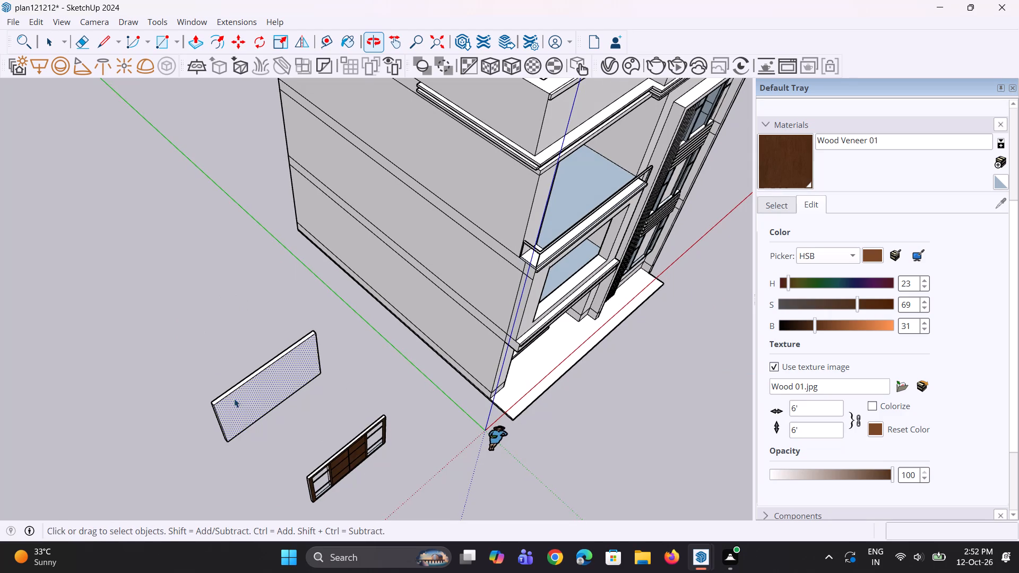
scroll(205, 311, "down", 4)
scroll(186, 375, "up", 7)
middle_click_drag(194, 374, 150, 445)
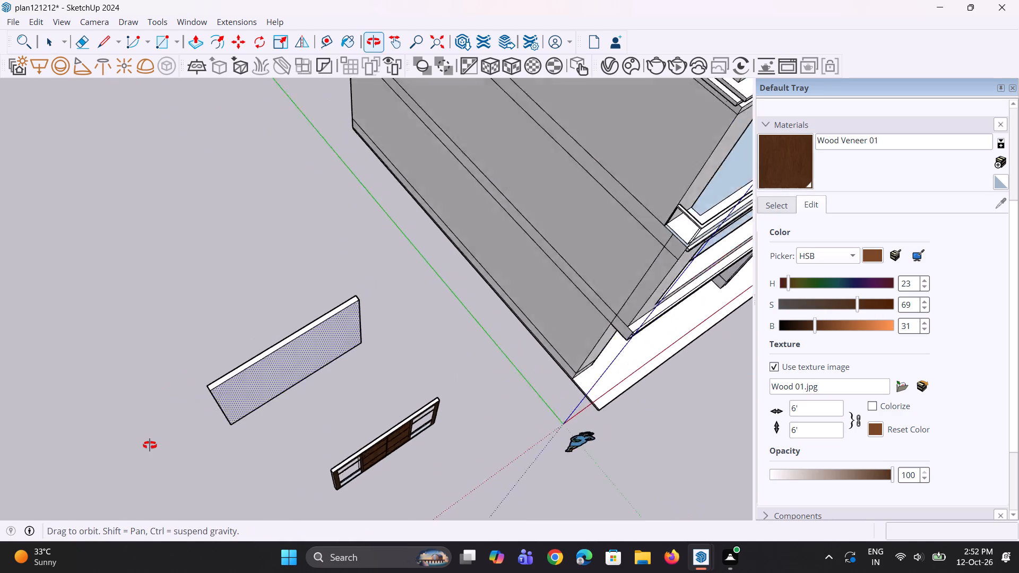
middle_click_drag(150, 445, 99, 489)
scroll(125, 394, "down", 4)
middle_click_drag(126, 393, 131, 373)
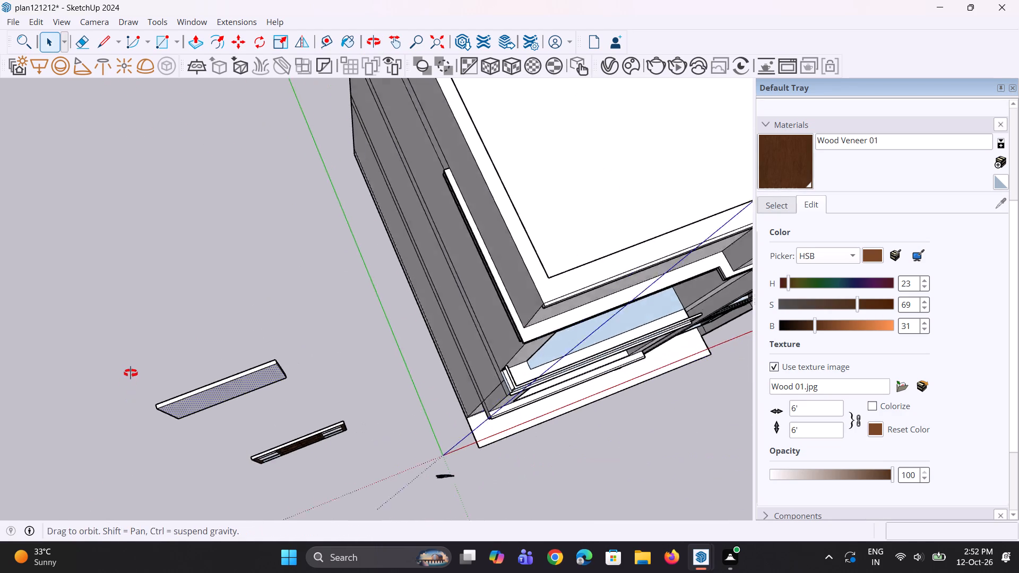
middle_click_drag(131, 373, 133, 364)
Save the model.
key("ctrl+s")
Copy the slab's top front edge downward with Move, placing it about a quarter of the way down the front face.
scroll(173, 332, "down", 5)
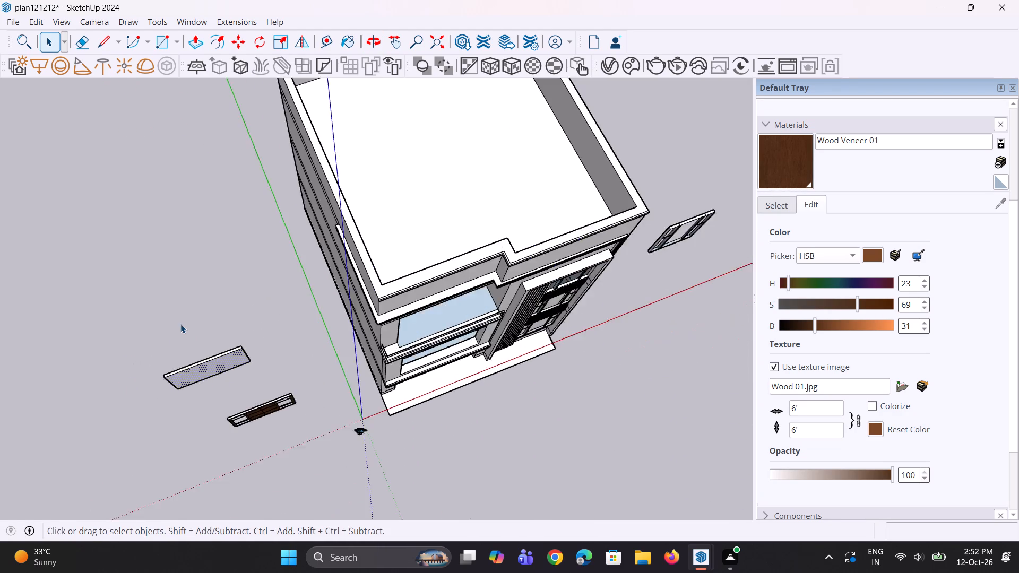
scroll(180, 324, "down", 5)
middle_click_drag(114, 362, 284, 74)
scroll(228, 313, "up", 4)
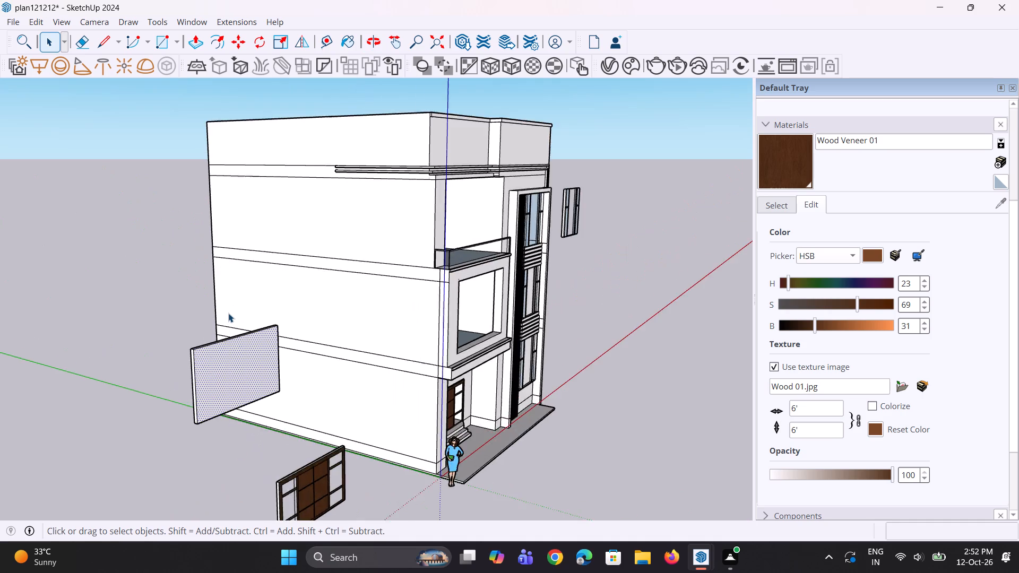
scroll(228, 313, "up", 3)
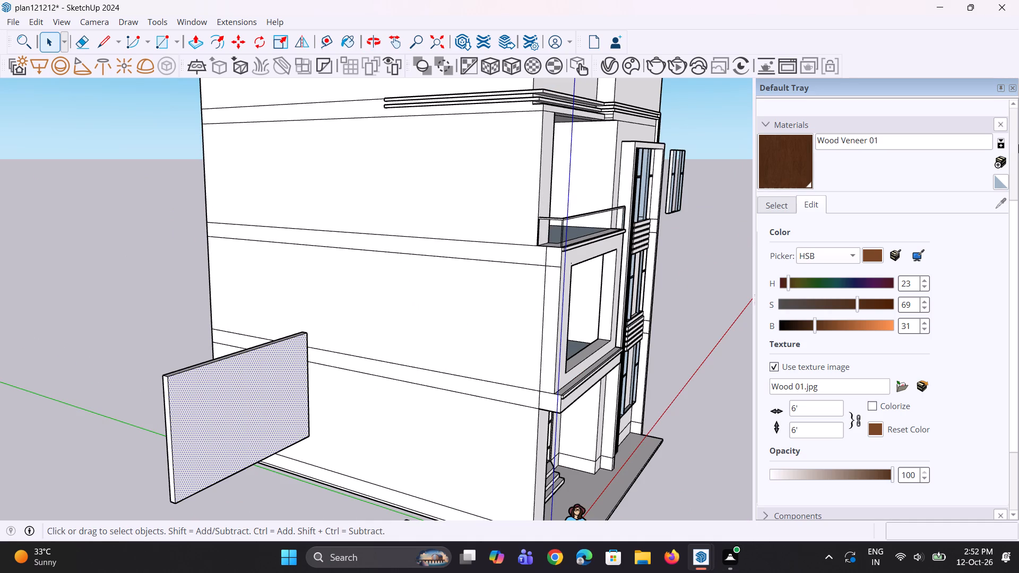
scroll(616, 172, "down", 2)
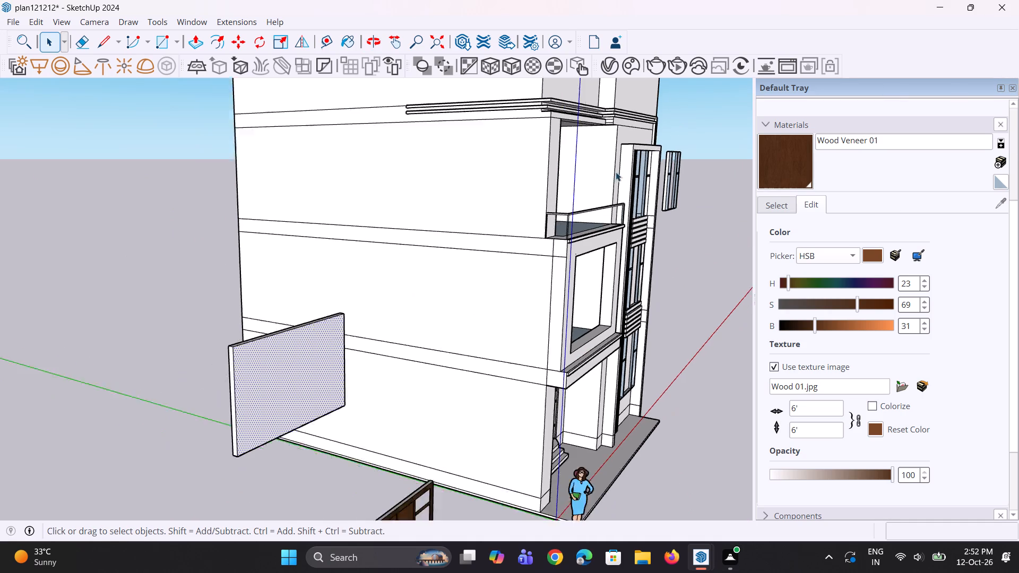
scroll(616, 172, "down", 2)
scroll(368, 299, "up", 8)
left_click(372, 273)
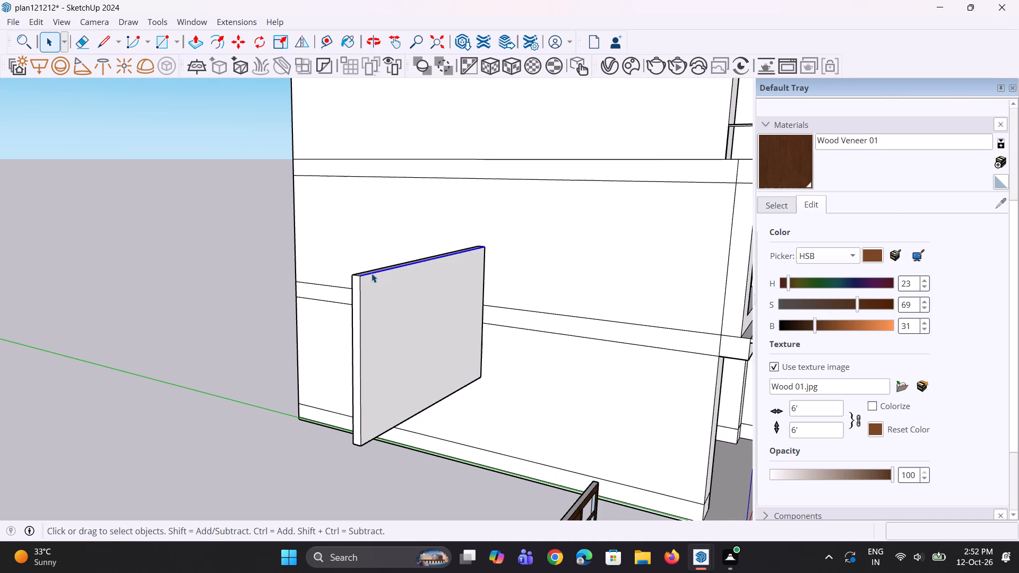
middle_click_drag(365, 290, 358, 326)
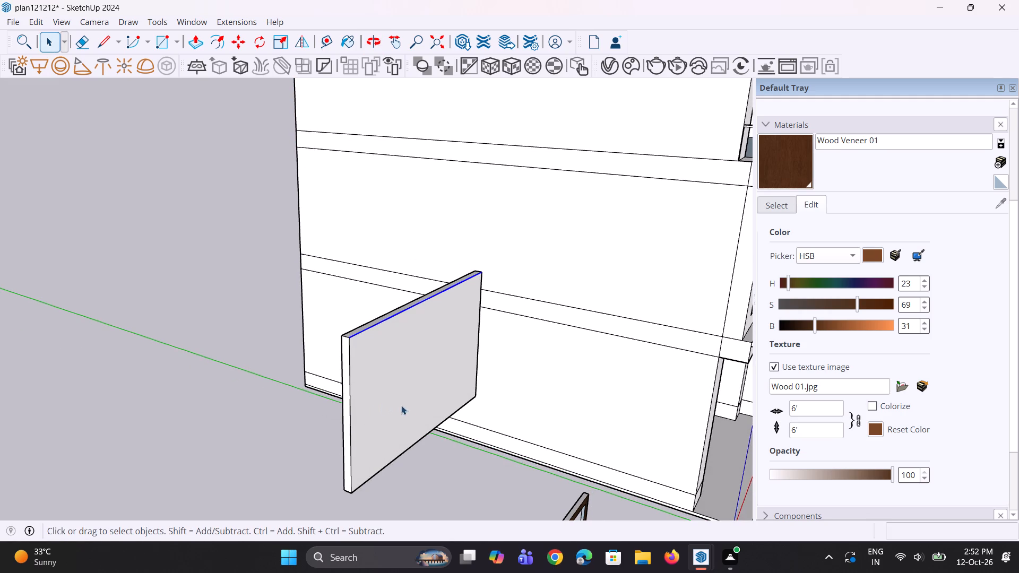
middle_click_drag(411, 411, 387, 396)
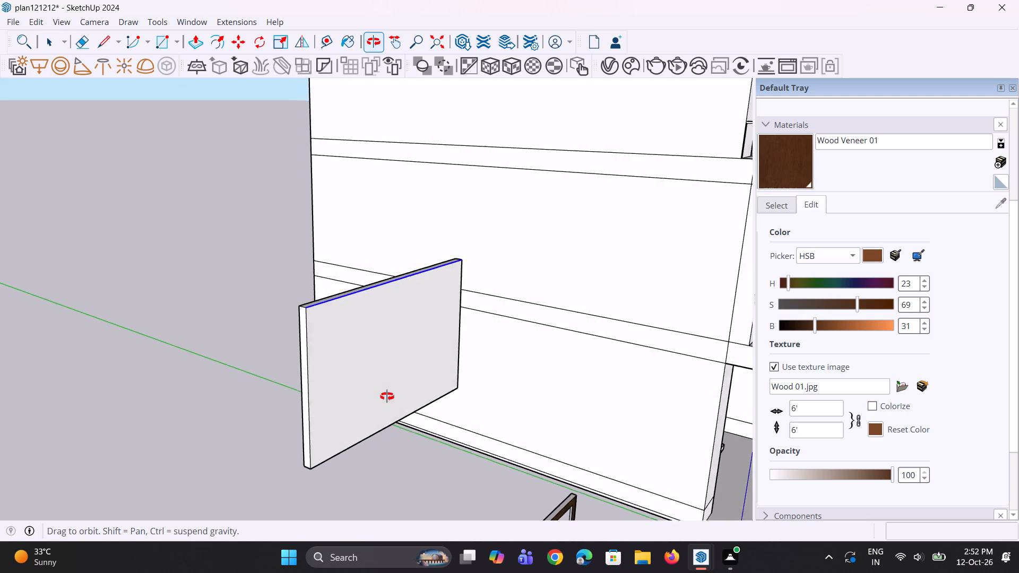
middle_click_drag(387, 396, 316, 375)
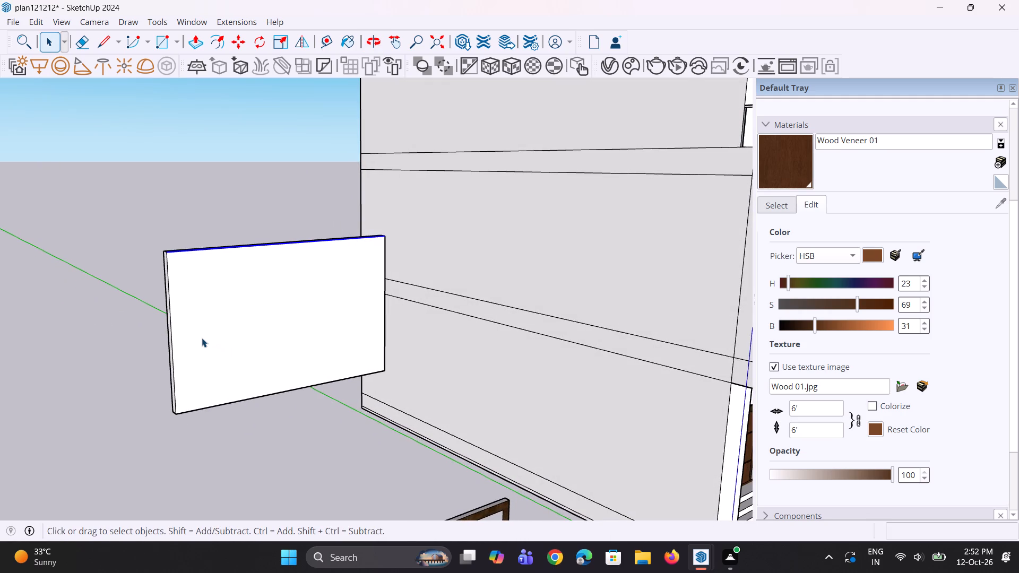
key("m")
scroll(176, 298, "up", 2)
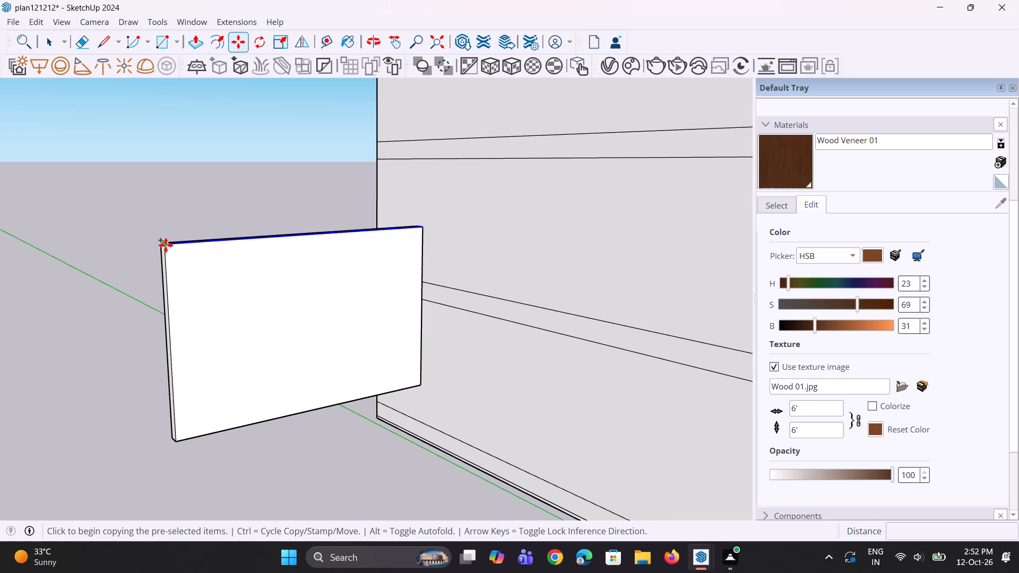
left_click(166, 245)
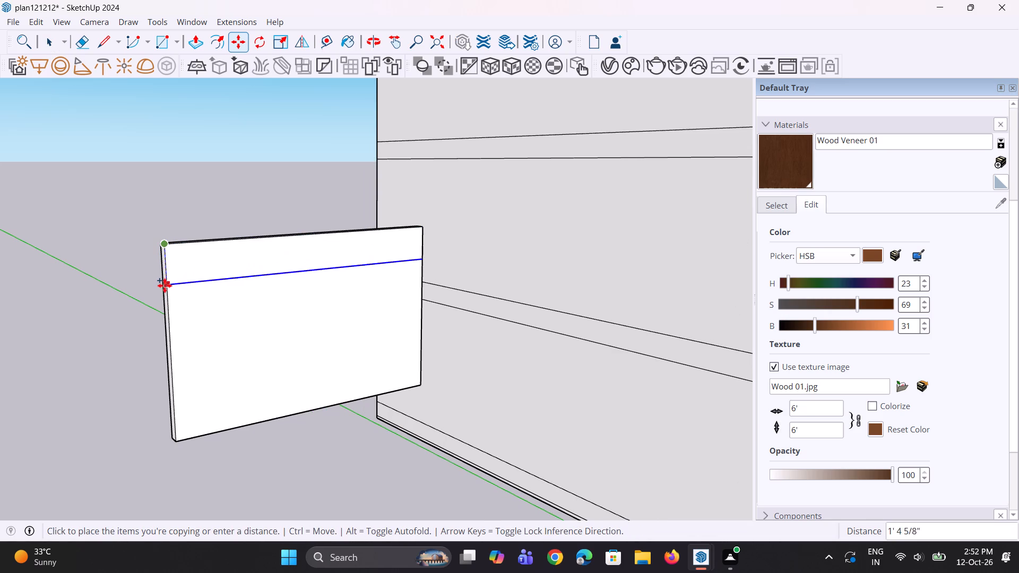
left_click(165, 292)
Copy the new horizontal line 3" further down the slab's front face and deselect it.
middle_click_drag(255, 332, 185, 329)
key("m")
scroll(143, 283, "up", 3)
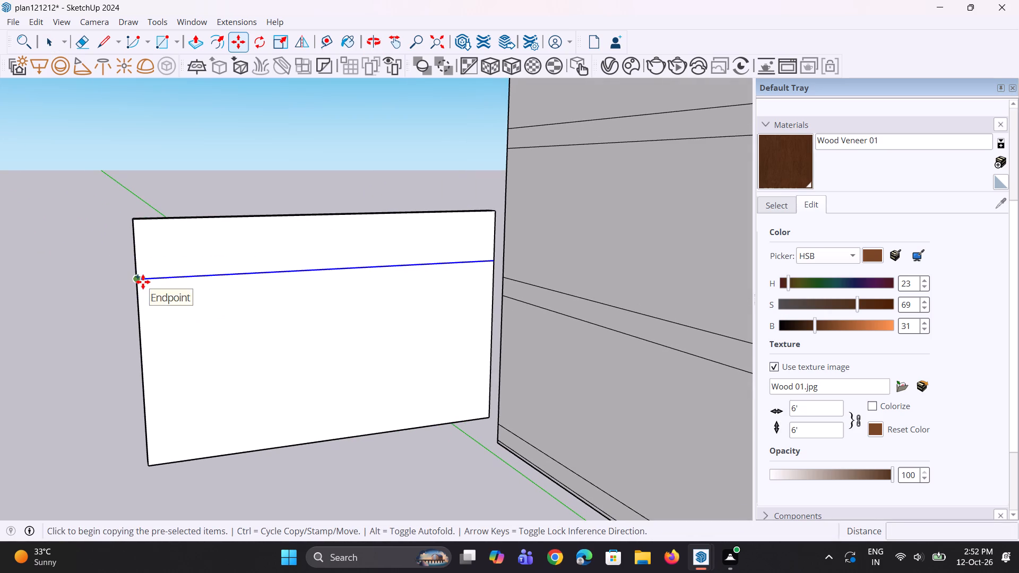
left_click(143, 282)
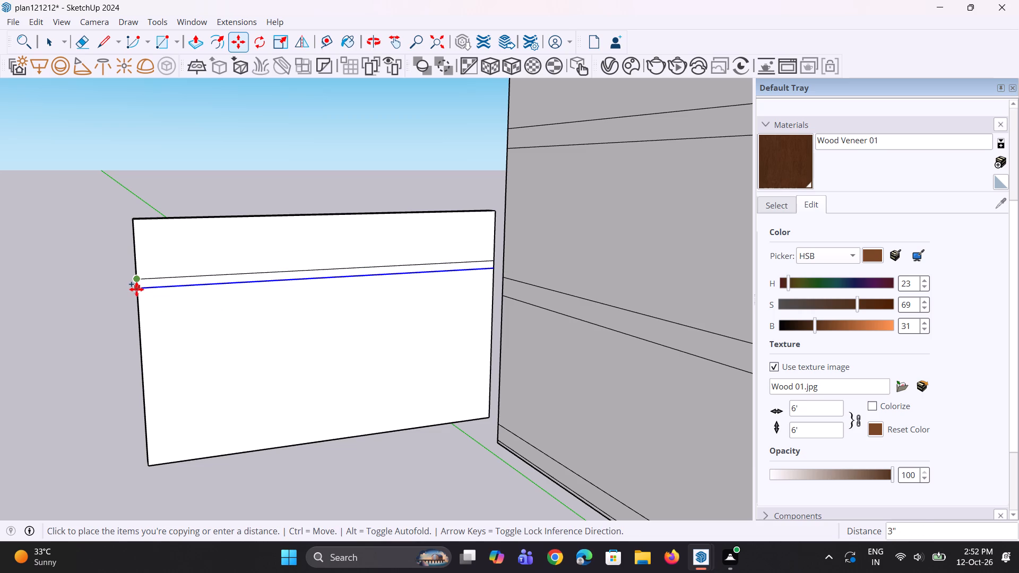
type("3\"")
key("Return")
key("space")
key("space")
left_click(118, 326)
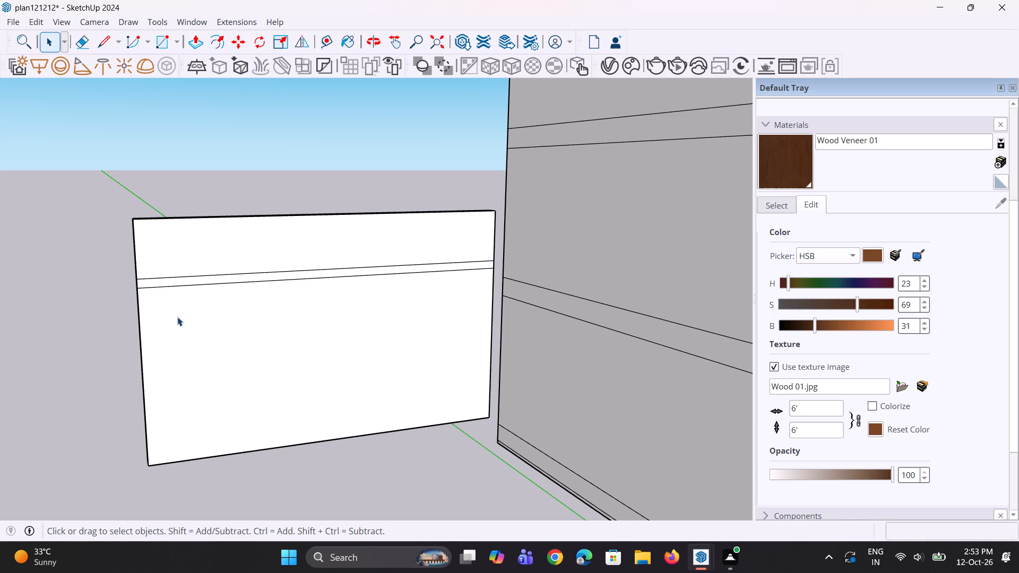
middle_click_drag(177, 317, 167, 309)
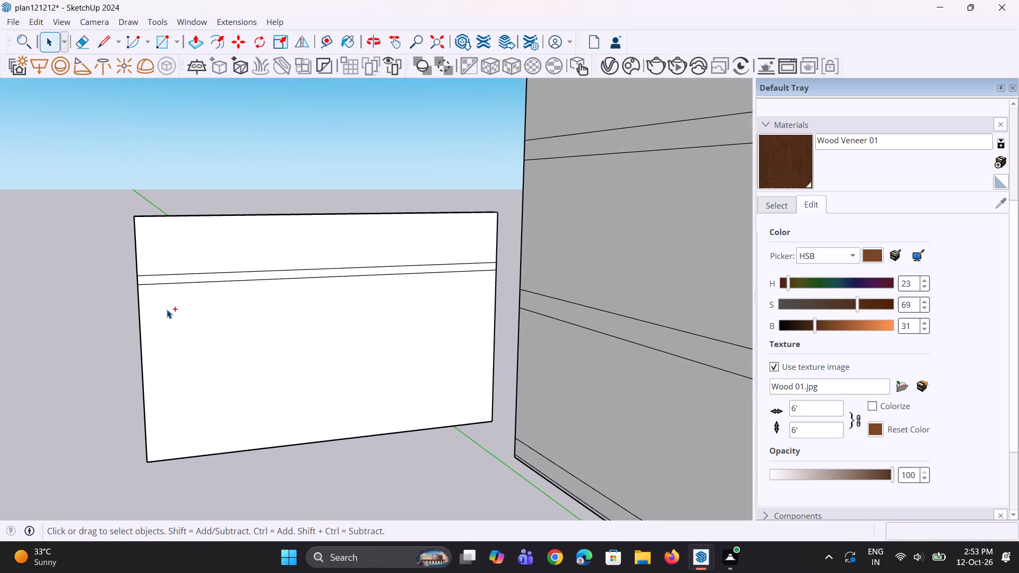
Undo the last line copy and copy the horizontal line 2" down the slab's front face instead.
key("ctrl+z")
key("space")
key("space")
left_click(163, 276)
scroll(115, 307, "up", 1)
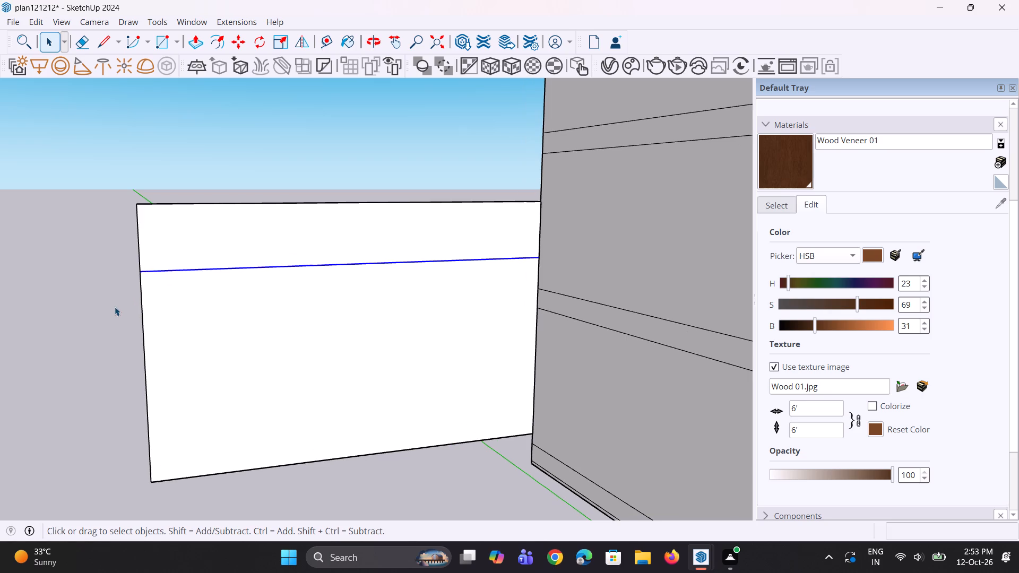
key("m")
scroll(114, 302, "up", 2, "ctrl")
left_click(153, 263)
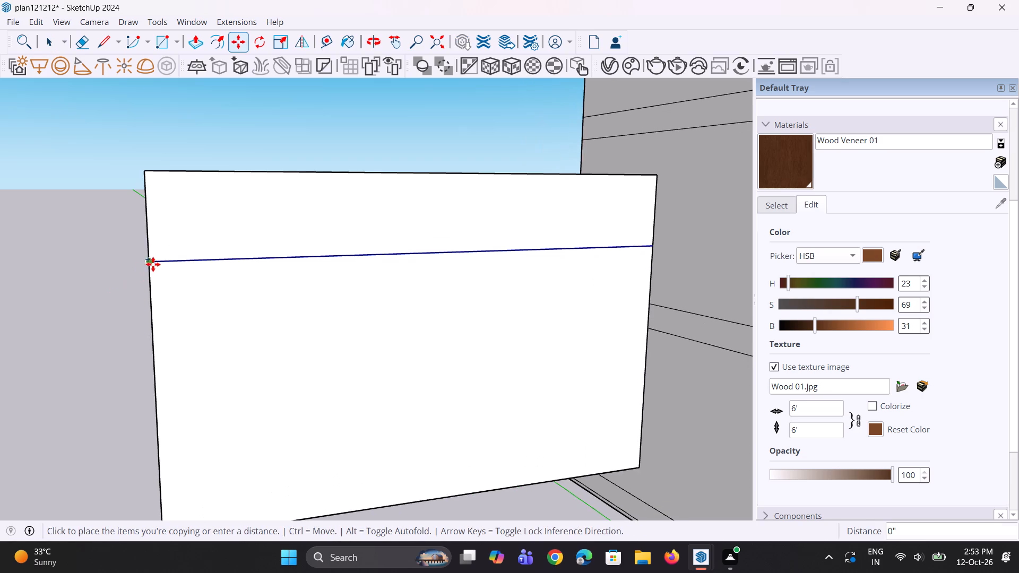
type("2\"")
key("Return")
key("space")
key("space")
left_click(71, 308)
scroll(214, 288, "down", 4)
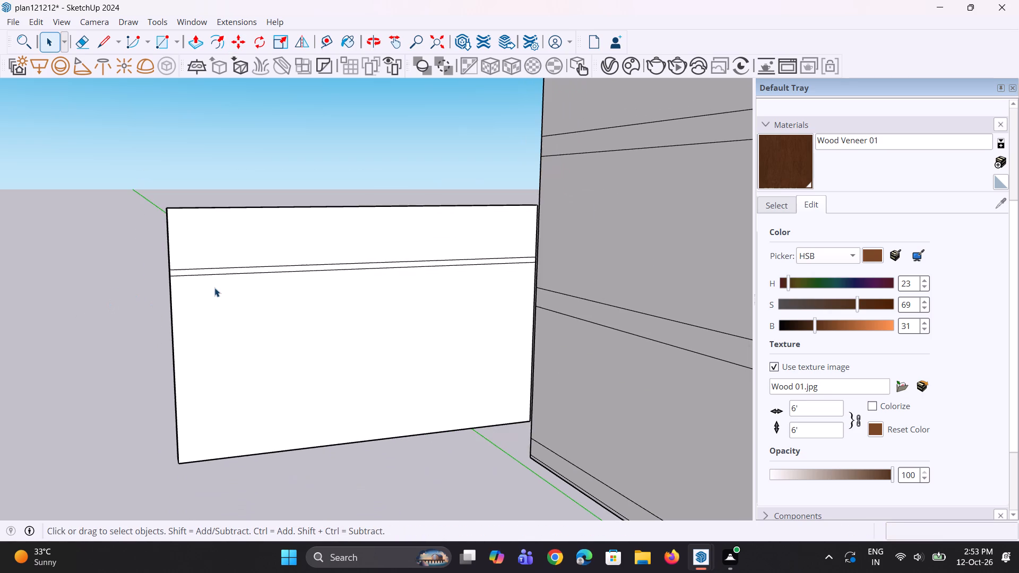
Copy the front face's left vertical edge to its right corner and divide the spacing by 3, making two evenly spaced vertical dividers.
middle_click_drag(229, 295, 216, 290)
scroll(194, 300, "down", 4)
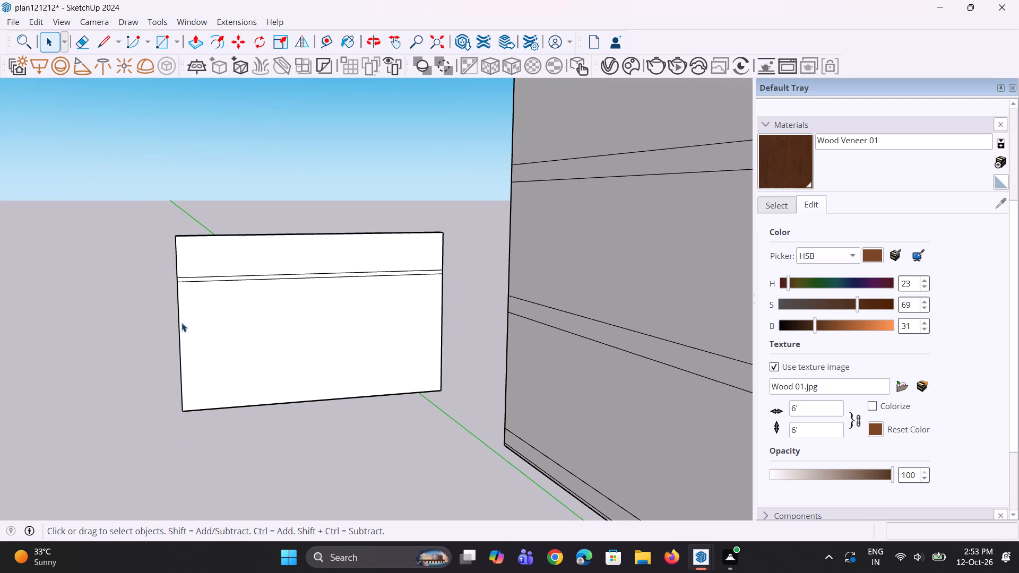
middle_click_drag(180, 323, 170, 310)
scroll(167, 269, "up", 5)
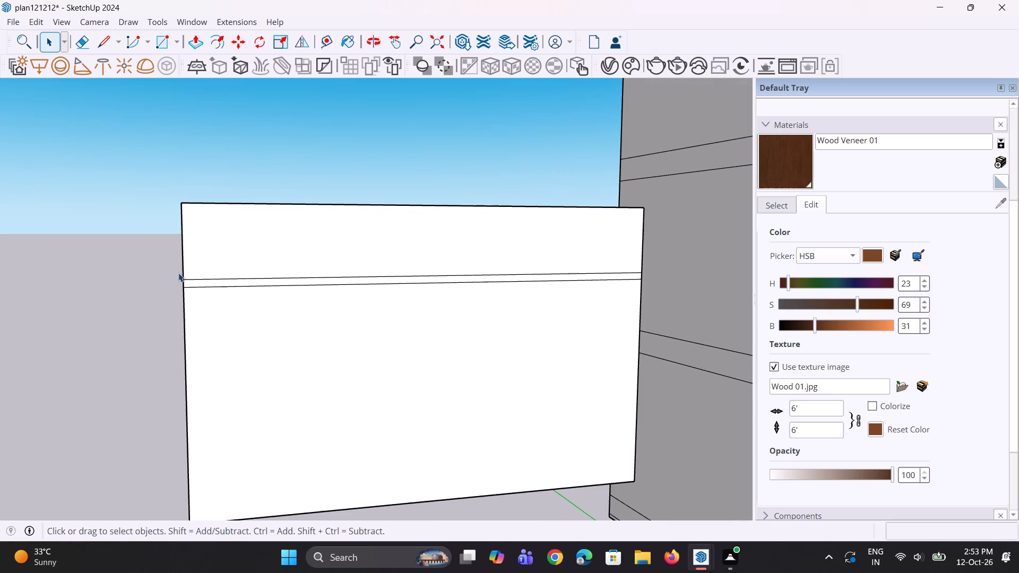
scroll(192, 277, "up", 2)
scroll(192, 278, "down", 1)
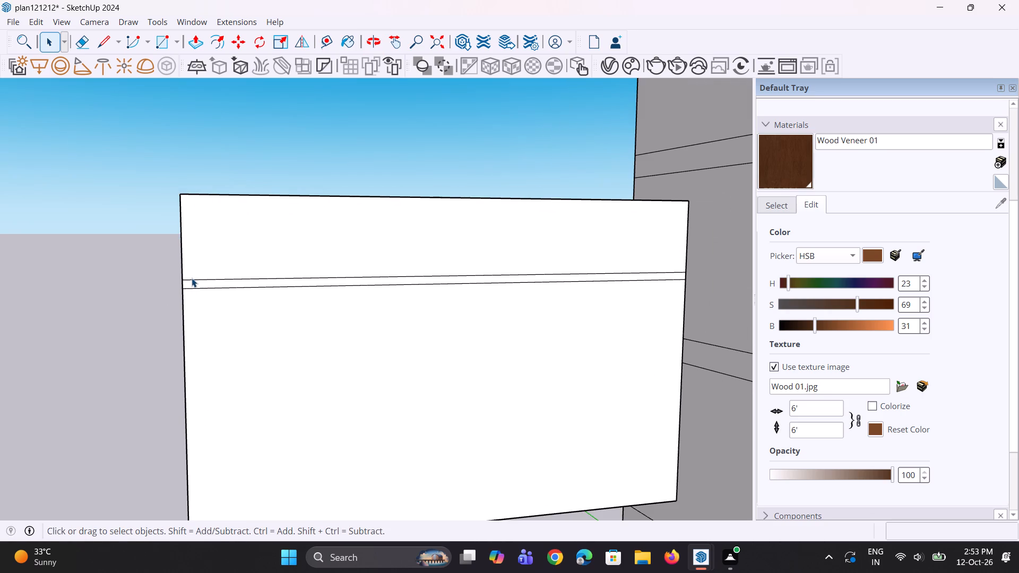
left_click(183, 259)
scroll(188, 290, "up", 2)
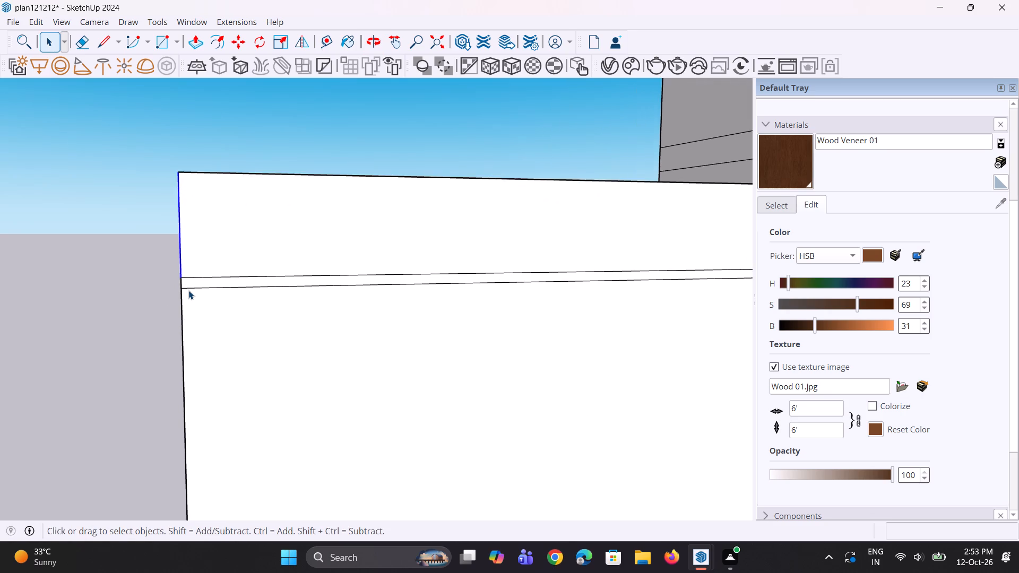
scroll(188, 290, "up", 2)
left_click(180, 306, "ctrl")
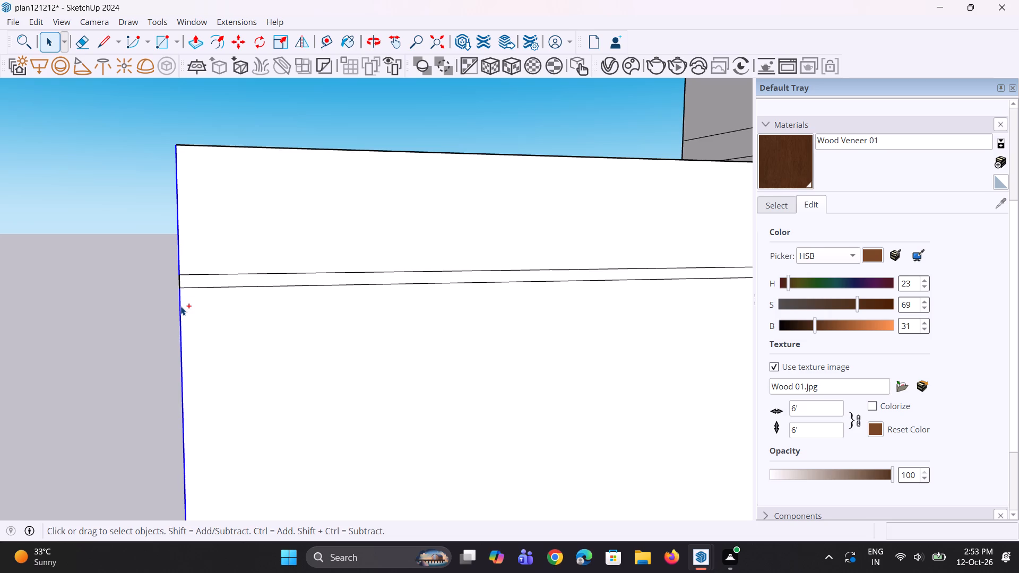
scroll(180, 306, "down", 9)
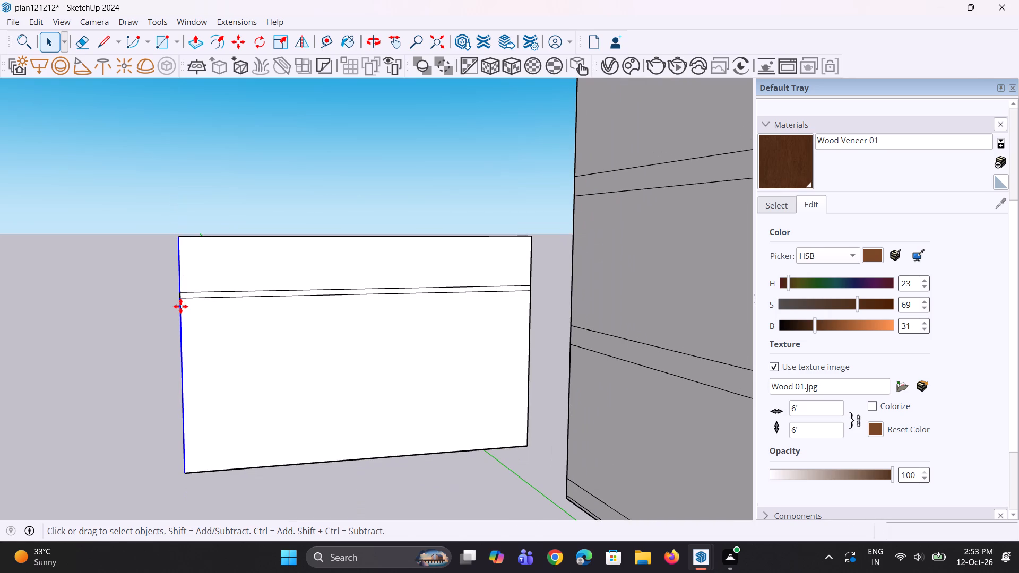
key("m")
left_click(179, 238)
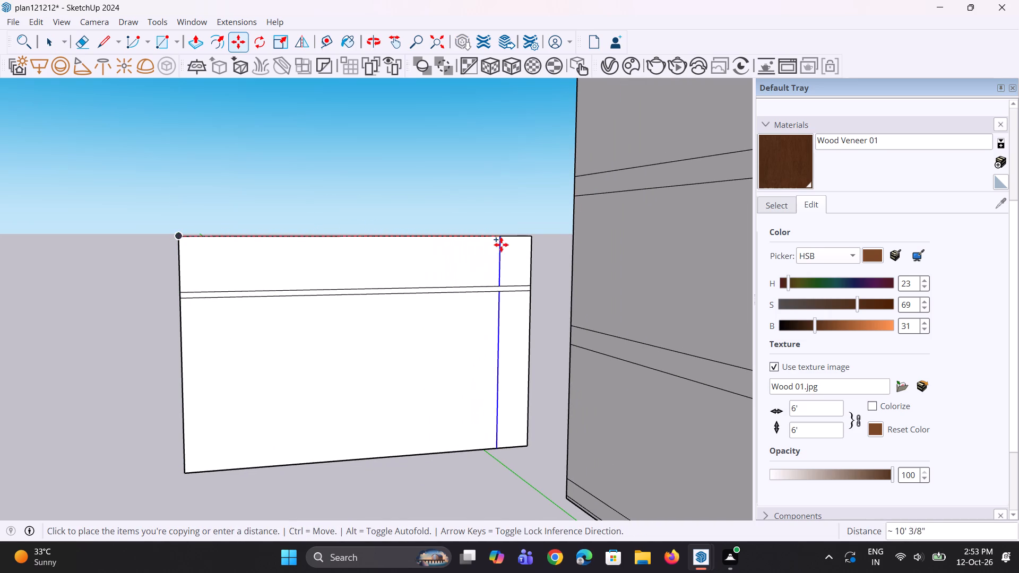
left_click(530, 239)
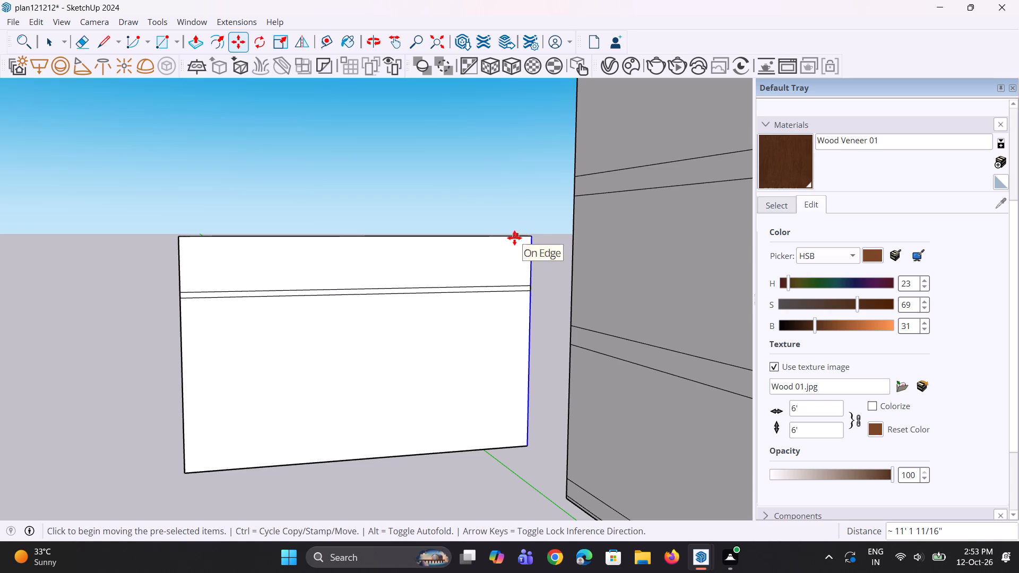
key("slash")
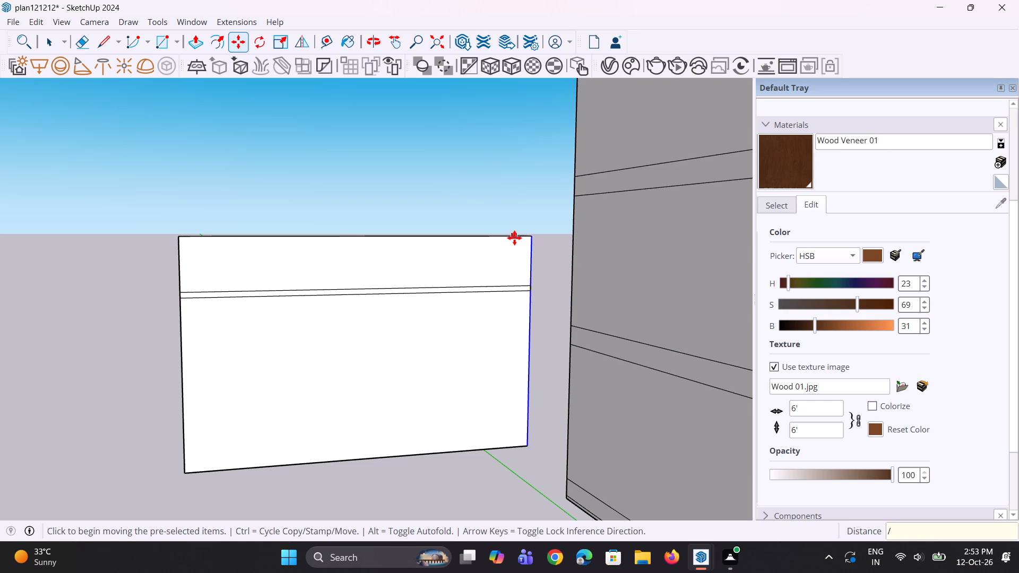
key("3")
key("Return")
scroll(493, 264, "down", 4)
key("space")
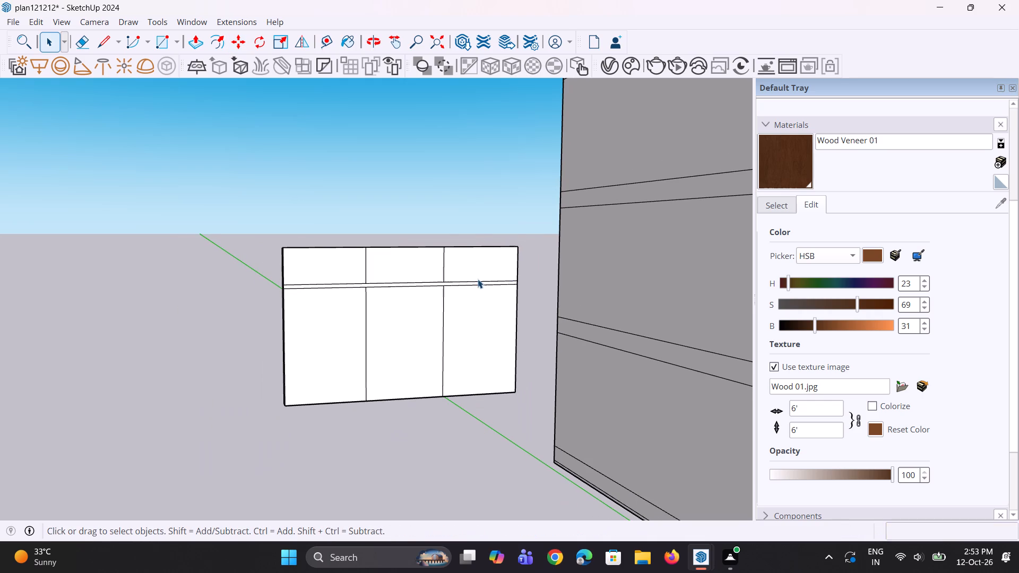
key("space")
left_click(435, 190)
Move both segments of the right vertical divider outward along the top edge, closer to the slab's right side.
scroll(450, 289, "up", 6)
left_click(439, 261)
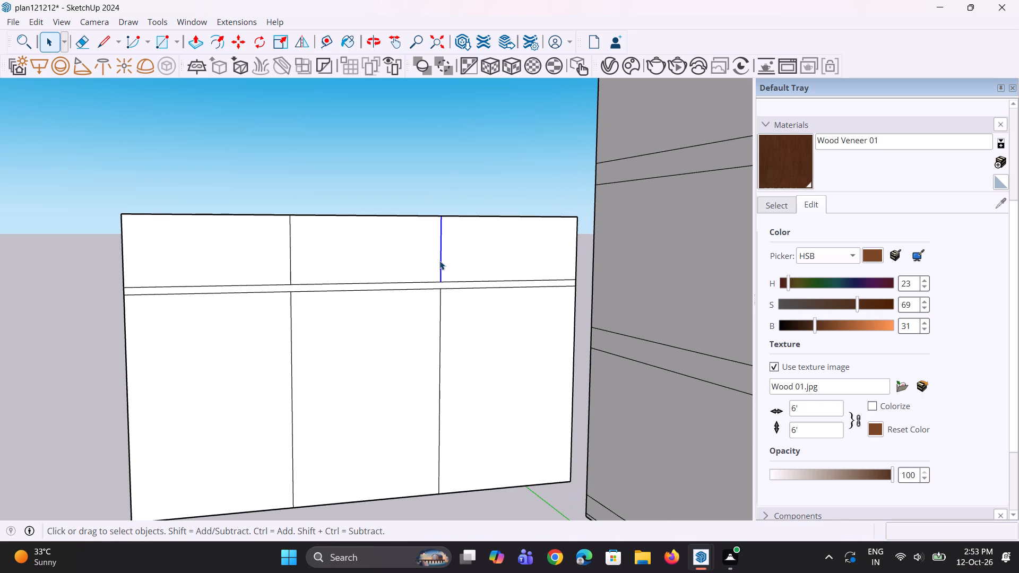
left_click(439, 318)
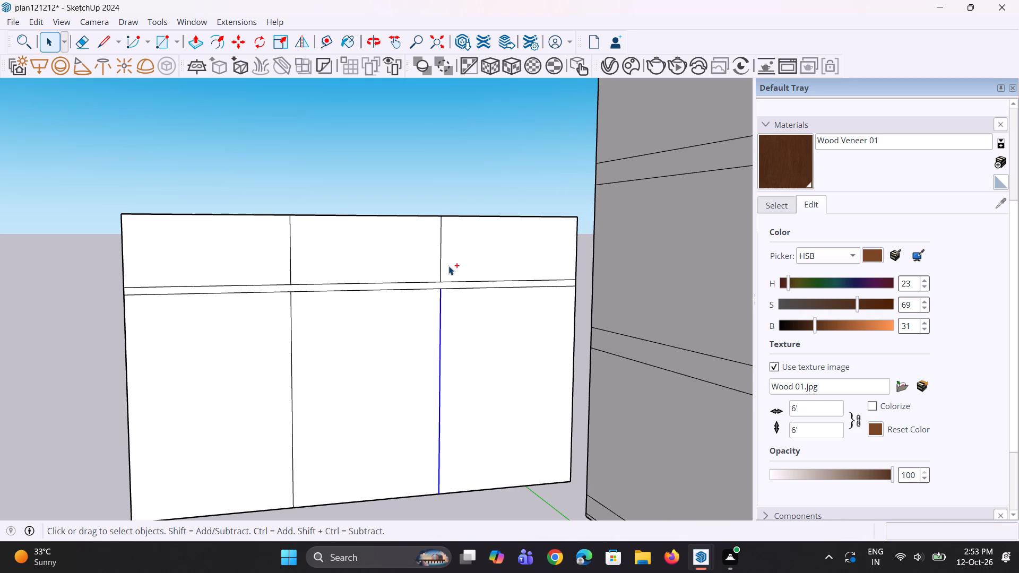
left_click(442, 258, "ctrl")
scroll(430, 203, "up", 3)
key("m")
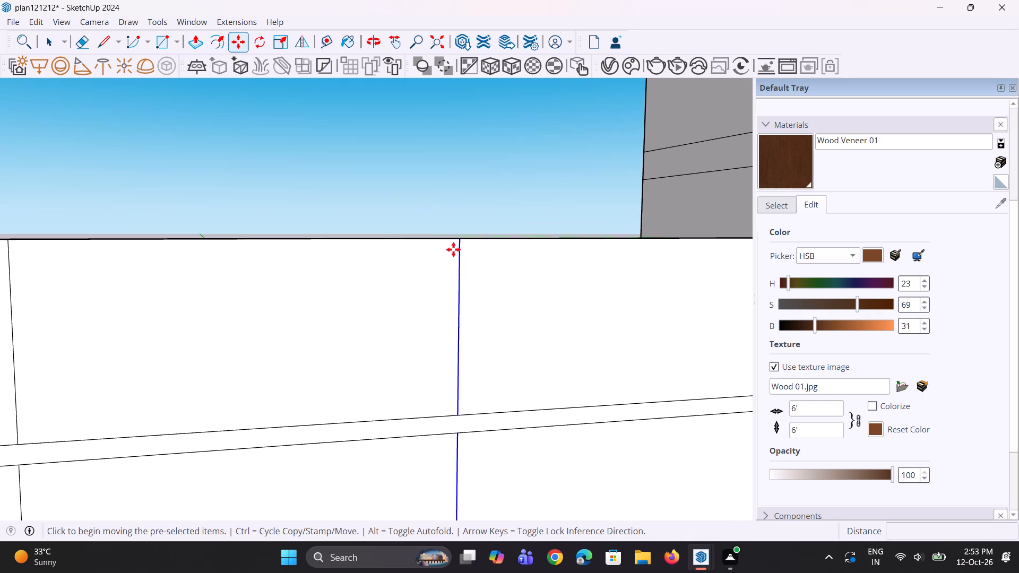
scroll(456, 251, "up", 1)
left_click(460, 239)
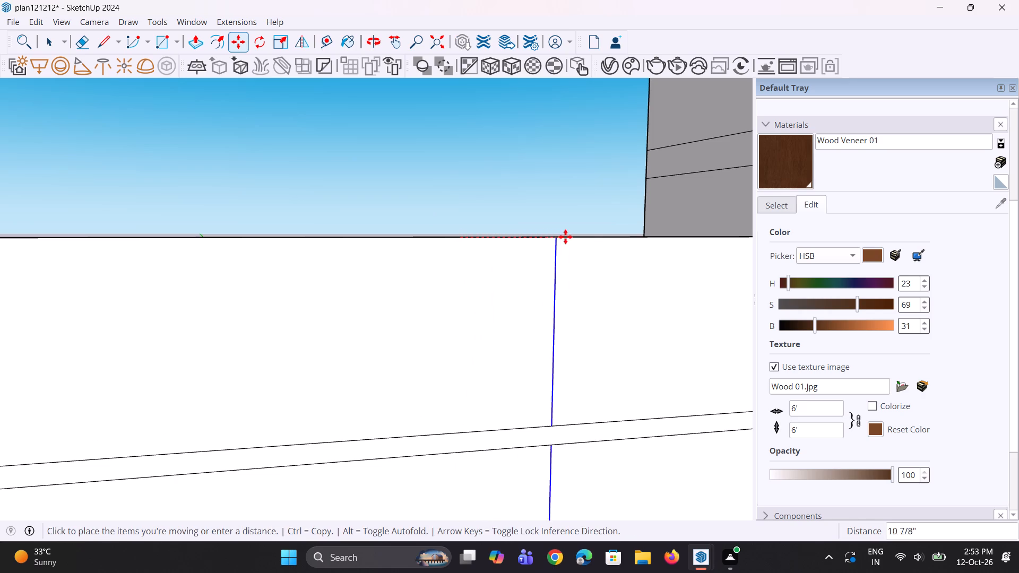
left_click(594, 236)
scroll(438, 274, "down", 10)
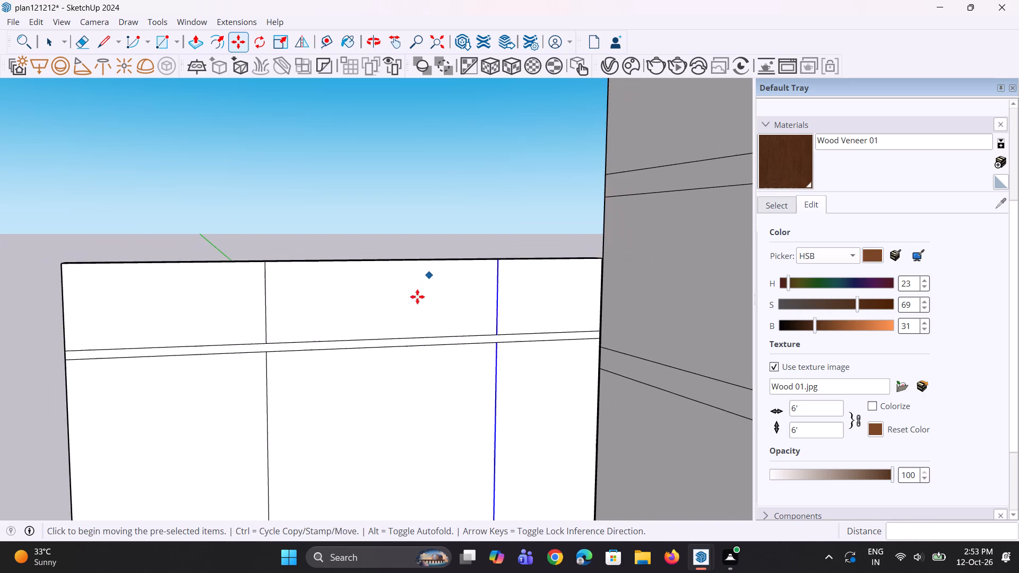
middle_click_drag(401, 338, 369, 331)
key("space")
key("space")
Move both segments of the left vertical divider outward about 1' 1" toward the slab's left side.
left_click(267, 316)
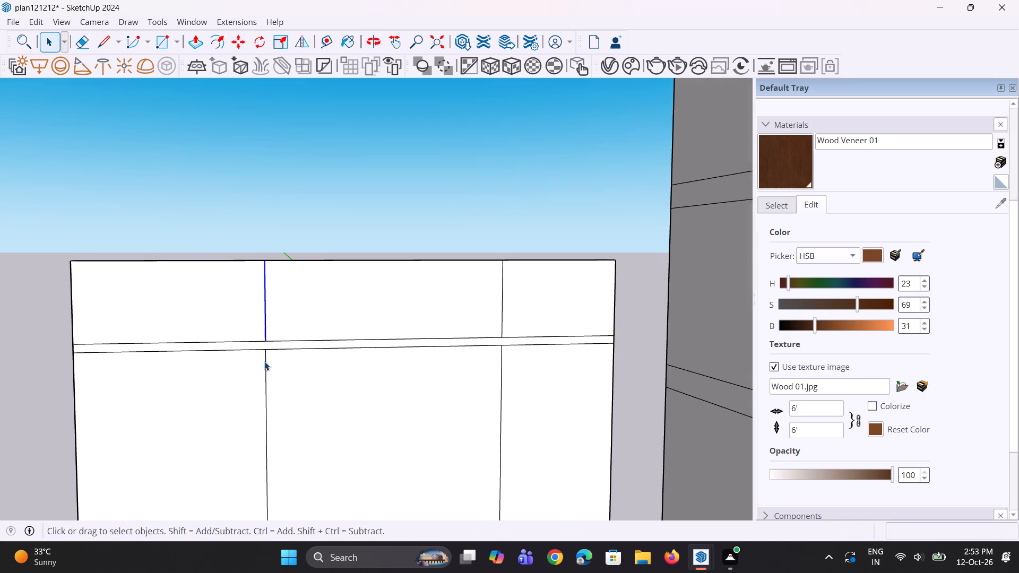
left_click(266, 371, "ctrl")
scroll(249, 274, "up", 1)
key("m")
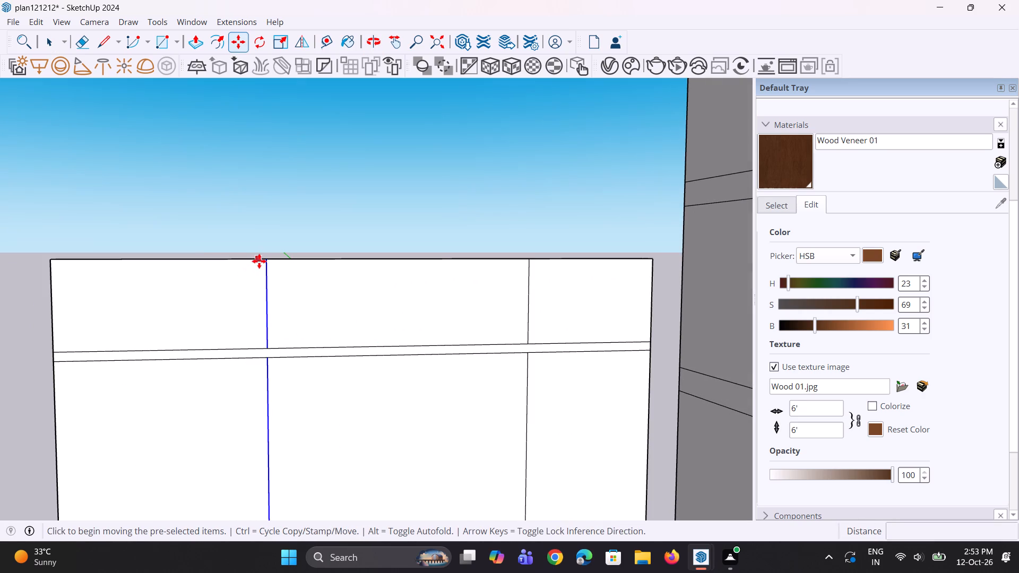
left_click(260, 260)
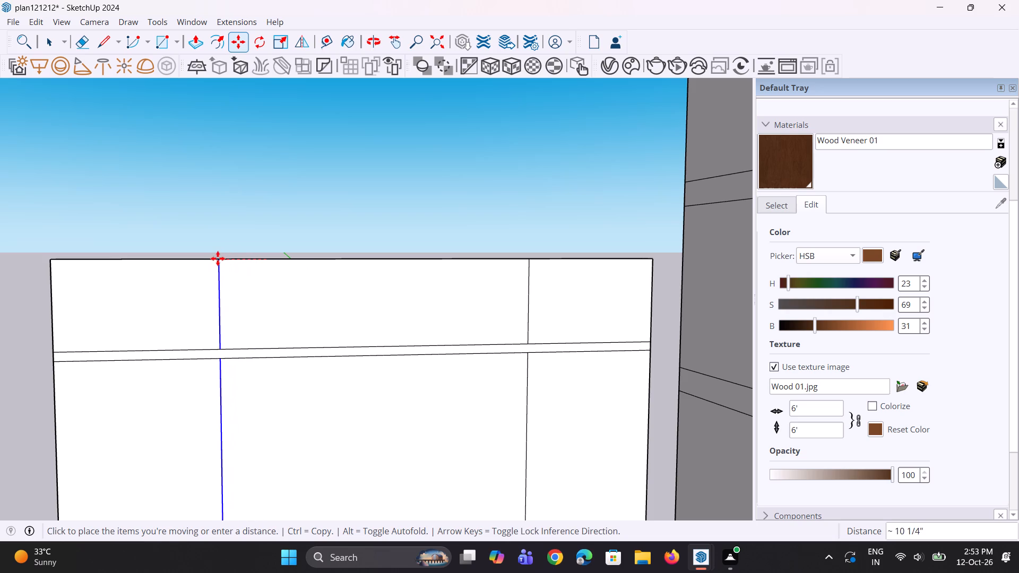
left_click(206, 258)
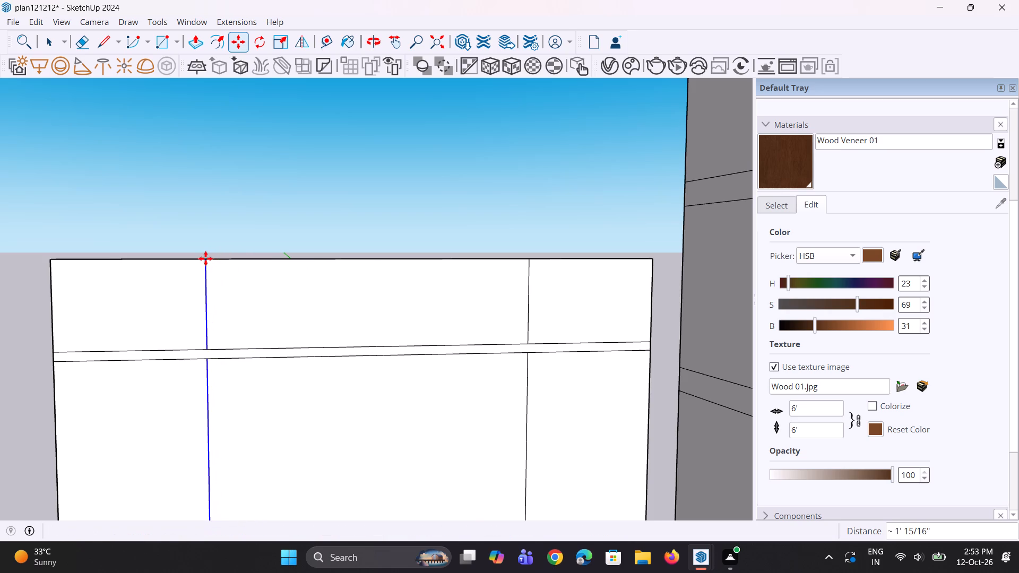
Copy the left vertical divider 2" inward along the slab's top edge.
scroll(205, 258, "down", 10)
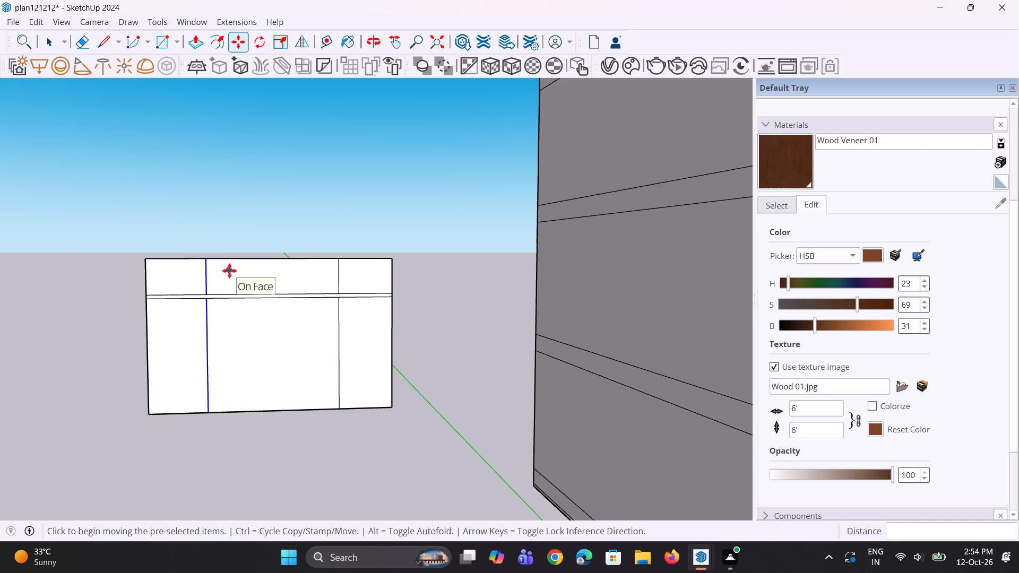
scroll(229, 271, "up", 5)
key("m")
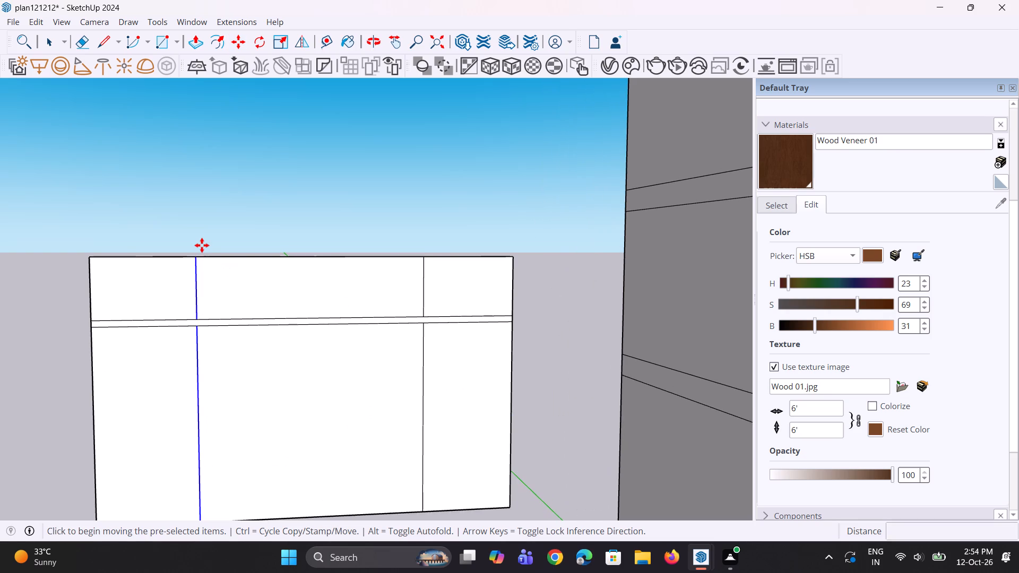
scroll(196, 249, "up", 2)
left_click(196, 261)
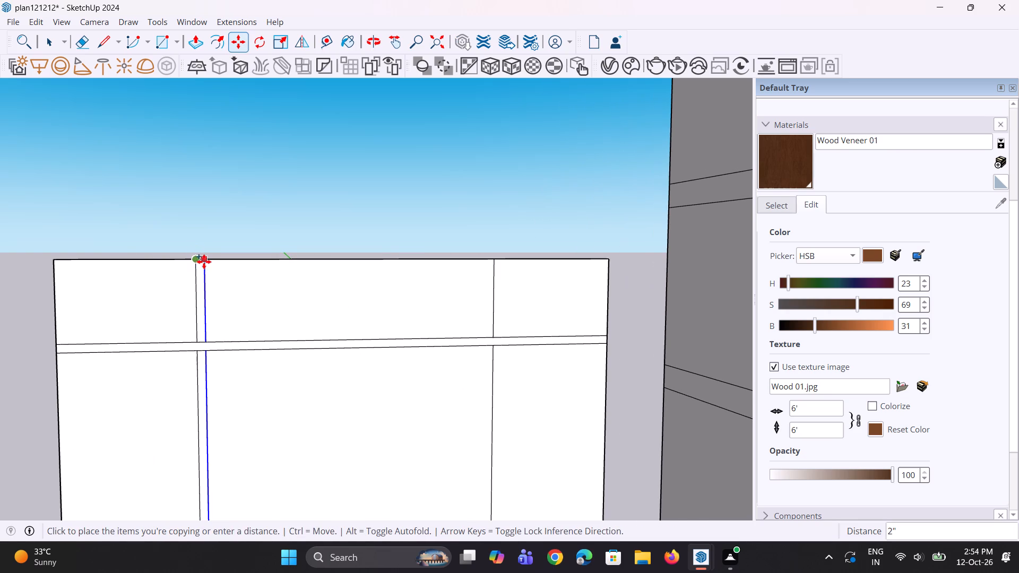
left_click(206, 262)
scroll(206, 262, "down", 4)
key("space")
key("space")
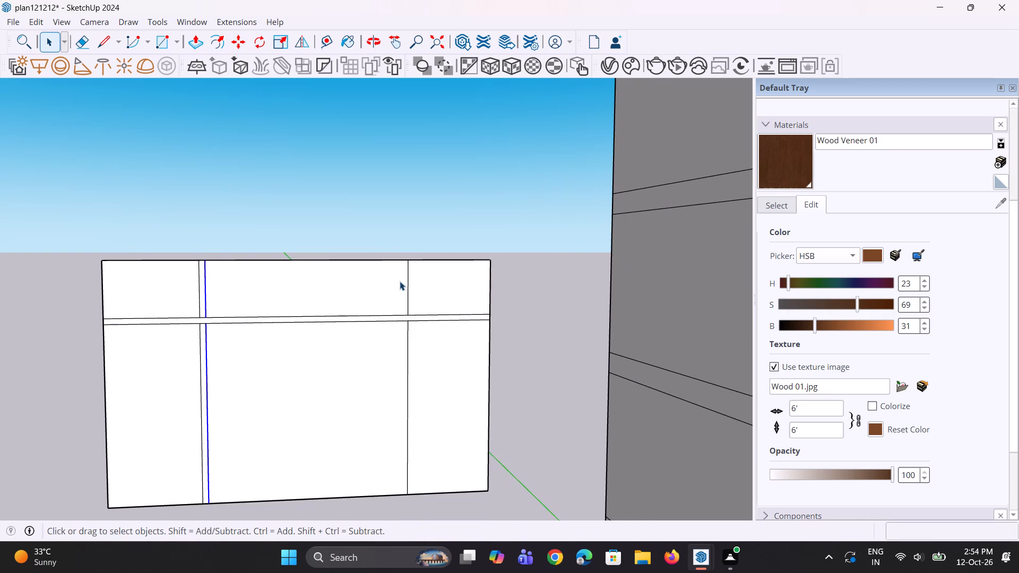
Copy both segments of the right vertical divider 2" inward along the slab's top edge.
left_click(407, 288)
left_click(407, 358, "ctrl")
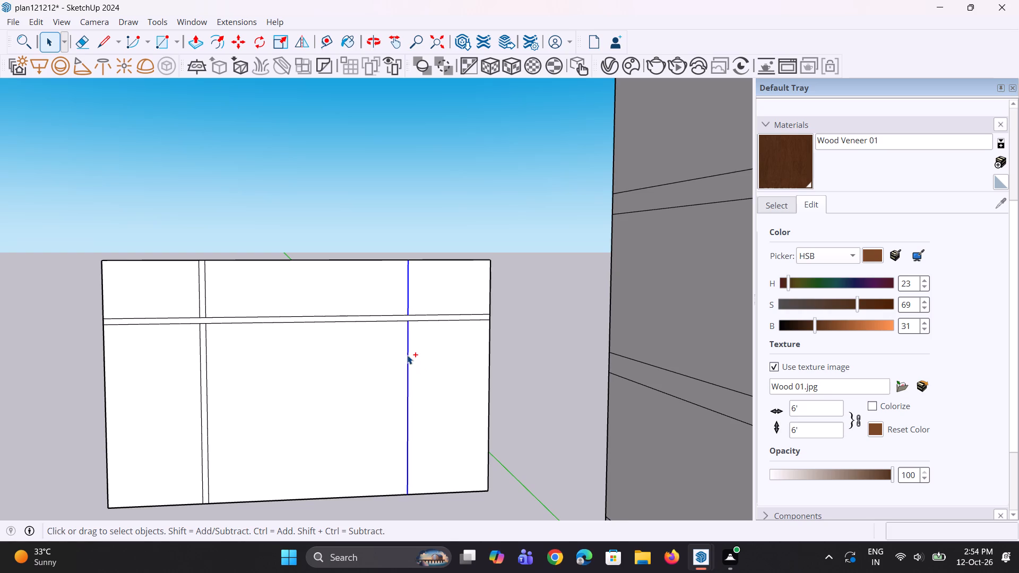
scroll(389, 260, "up", 2)
key("m")
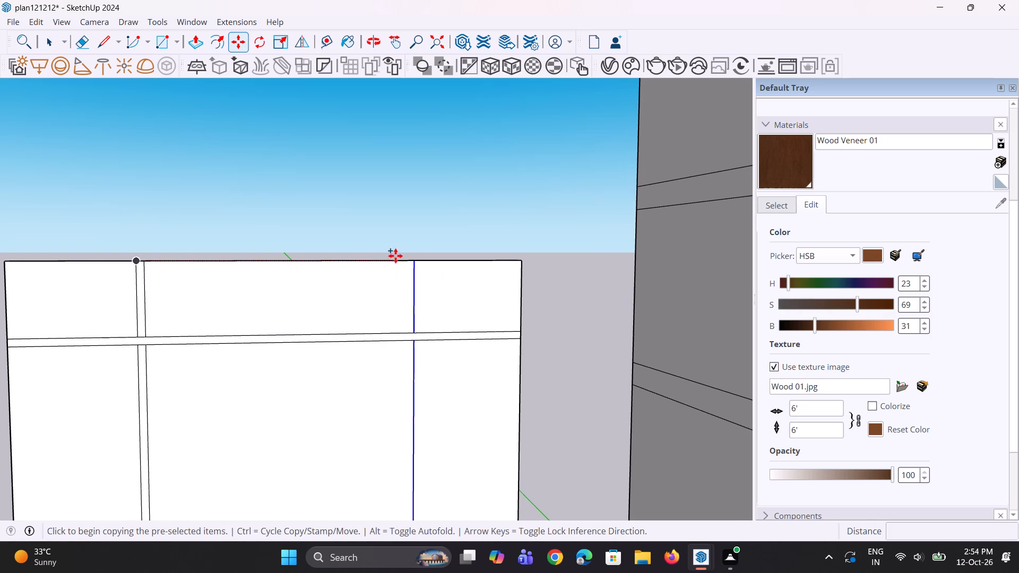
left_click(411, 265)
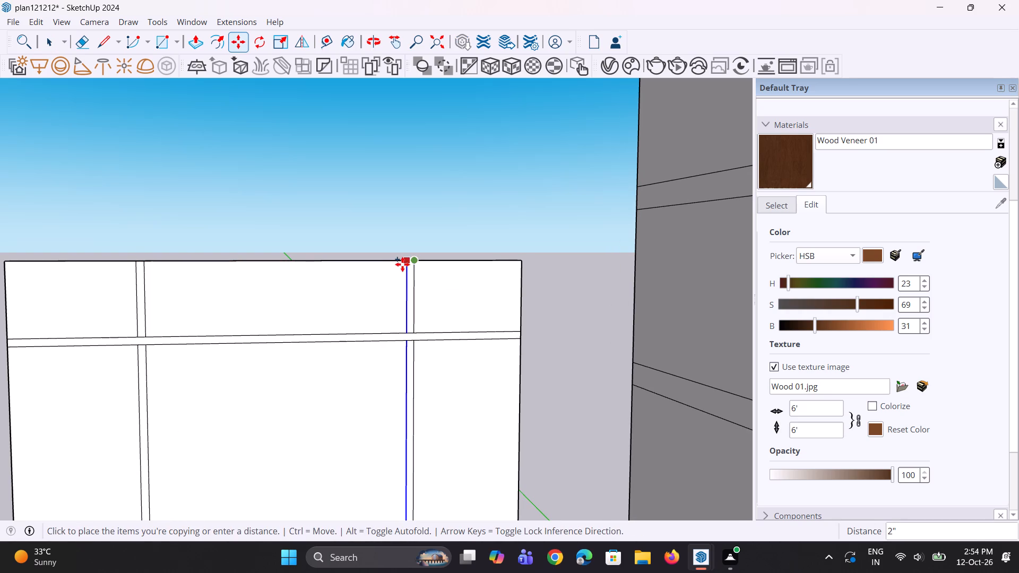
left_click(402, 264)
key("space")
key("space")
scroll(366, 308, "down", 5)
middle_click_drag(307, 379, 295, 376)
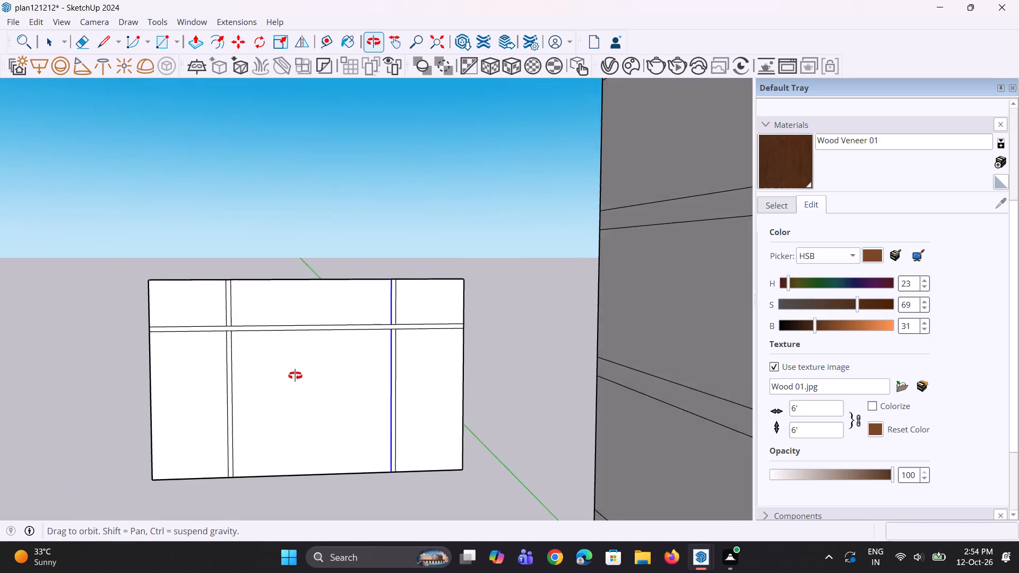
middle_click_drag(295, 376, 295, 375)
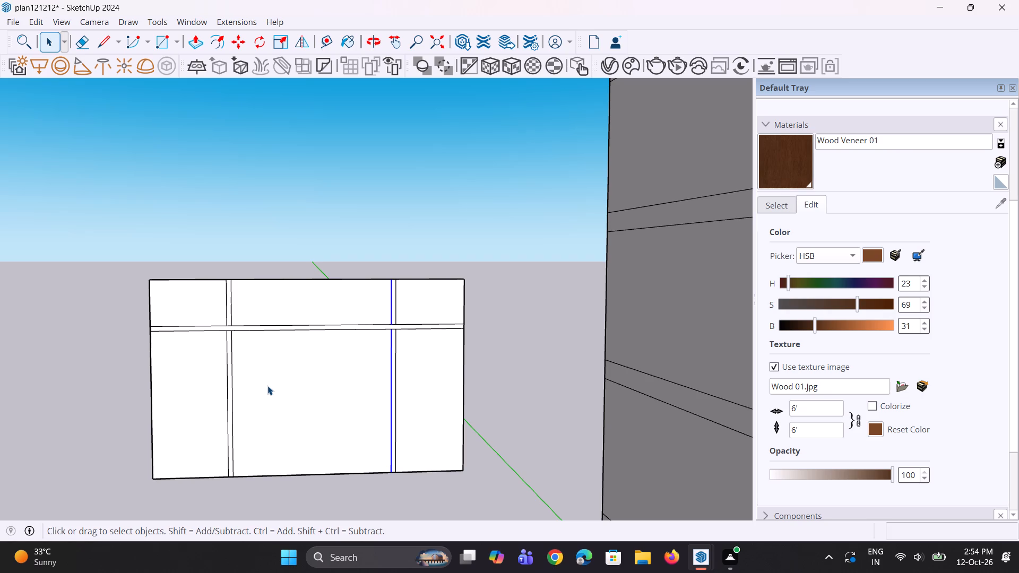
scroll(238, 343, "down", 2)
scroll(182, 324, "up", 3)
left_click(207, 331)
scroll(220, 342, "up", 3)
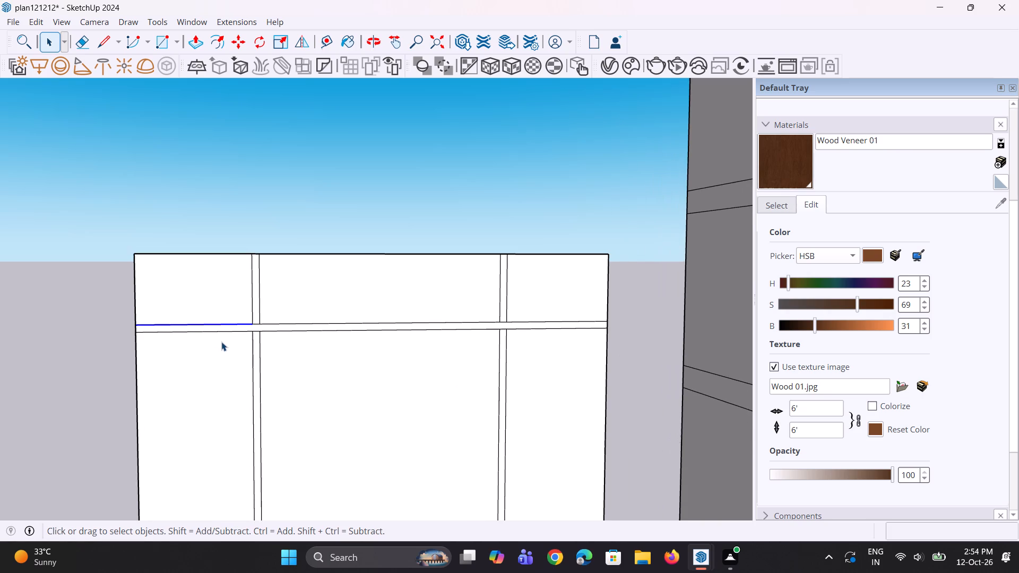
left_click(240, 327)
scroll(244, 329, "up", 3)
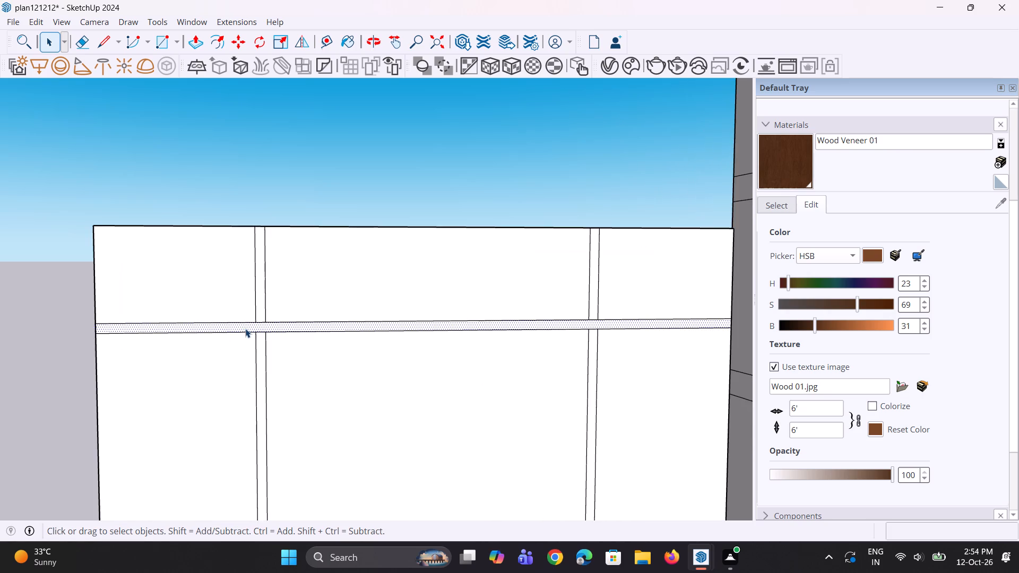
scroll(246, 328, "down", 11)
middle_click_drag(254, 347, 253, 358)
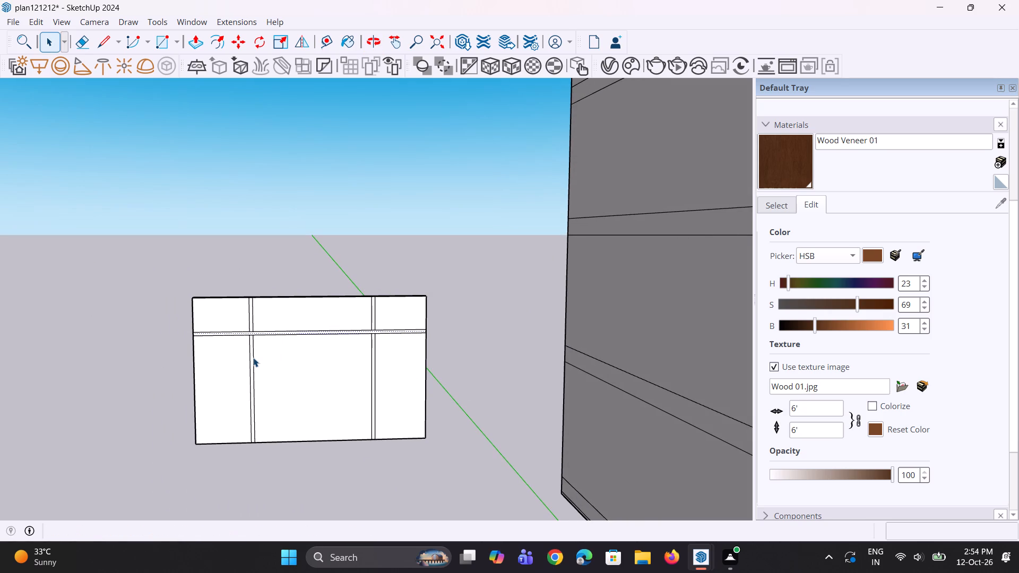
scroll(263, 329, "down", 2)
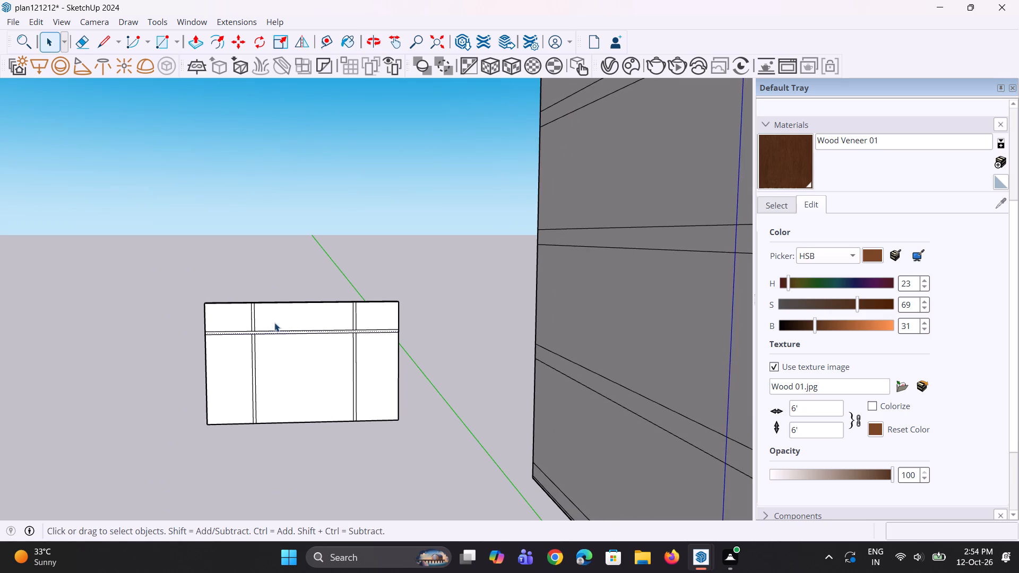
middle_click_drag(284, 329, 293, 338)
Copy the left divider's inner edge to the right divider's inner edge with /2 division, adding a midway vertical line.
scroll(311, 317, "up", 2)
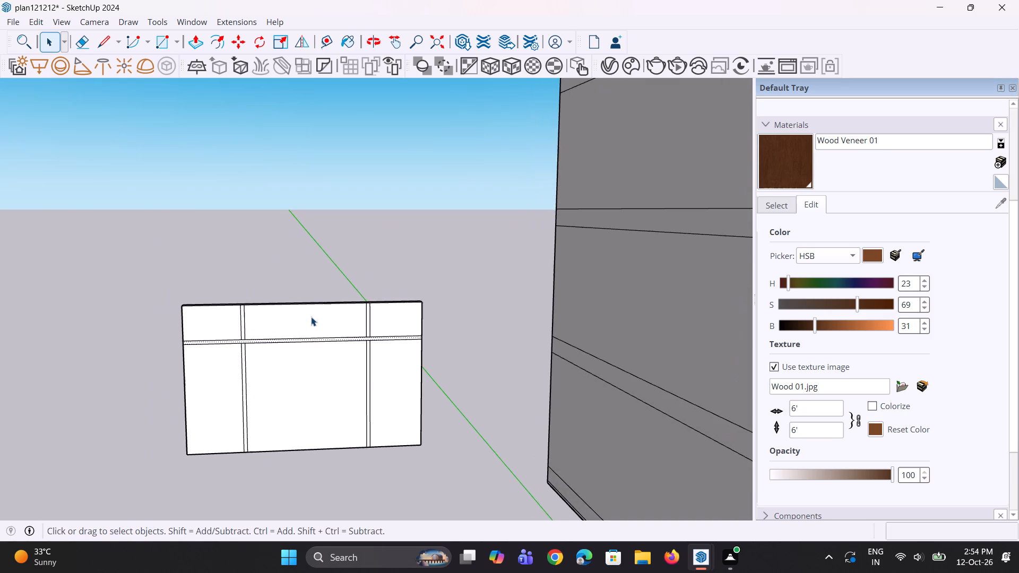
scroll(311, 317, "up", 3)
scroll(253, 341, "up", 3)
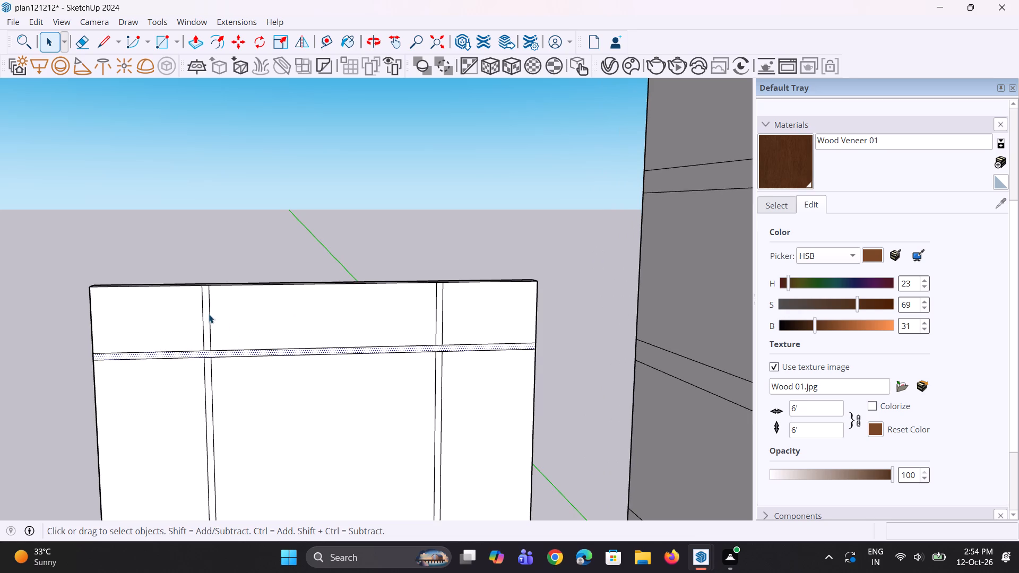
left_click(209, 314)
left_click(212, 370, "ctrl")
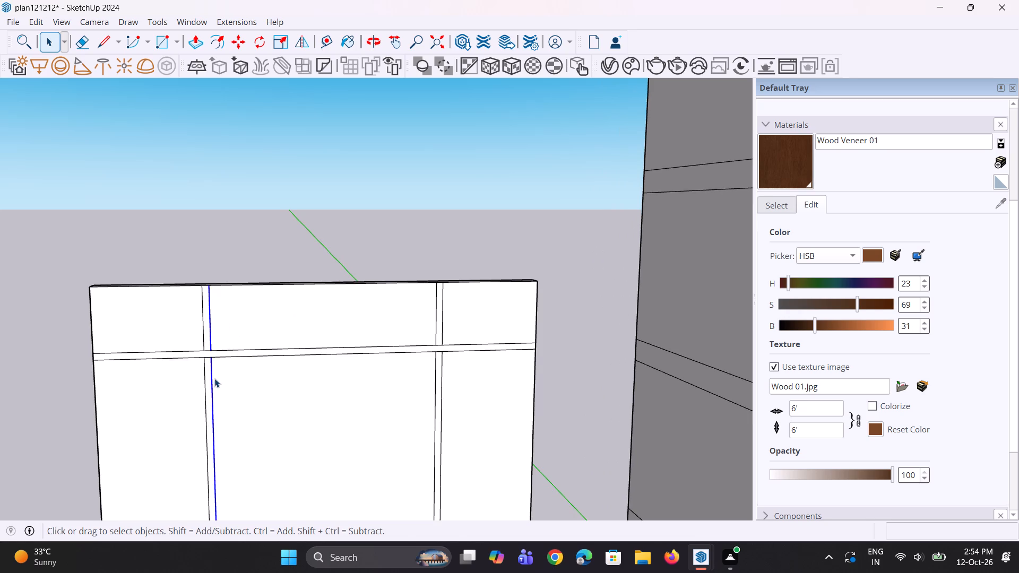
key("m")
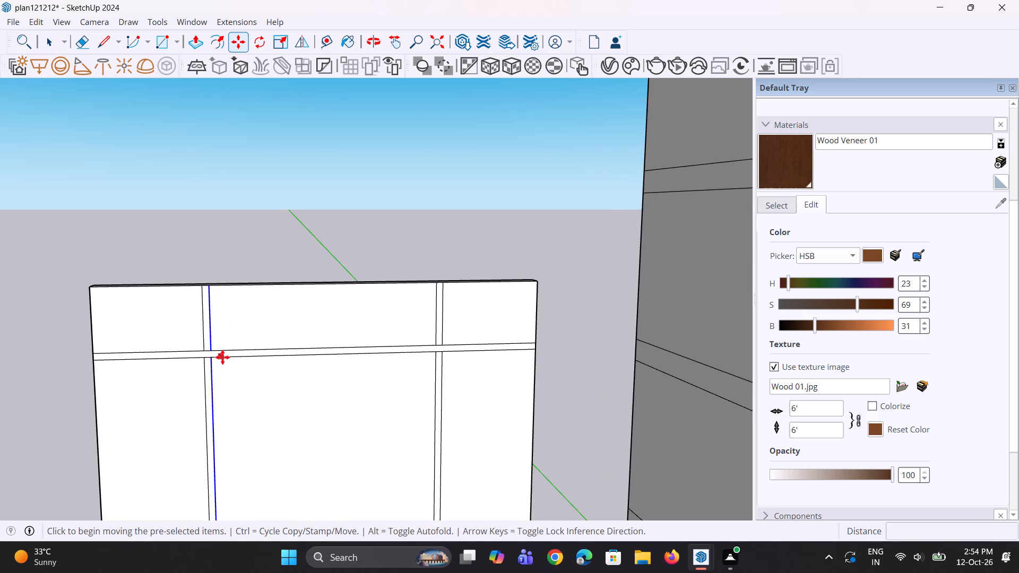
left_click(212, 289)
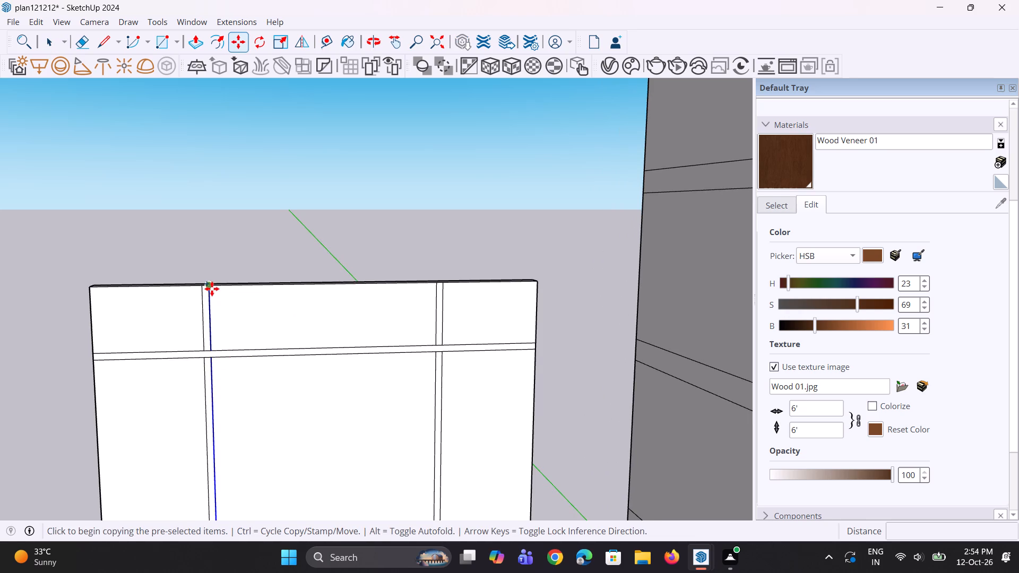
left_click(435, 289)
type("/2")
key("Return")
key("3")
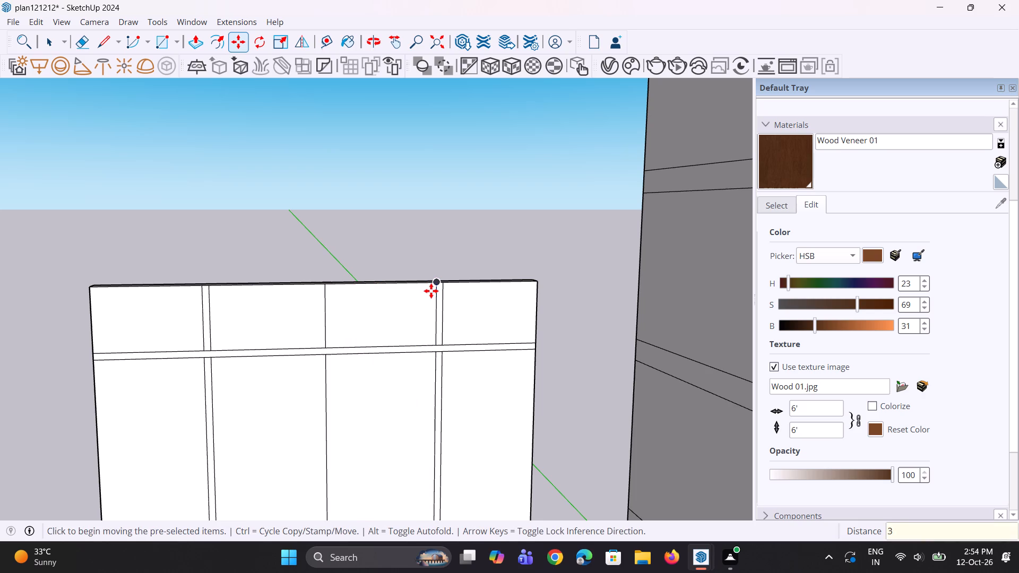
key("space")
key("space")
key("space")
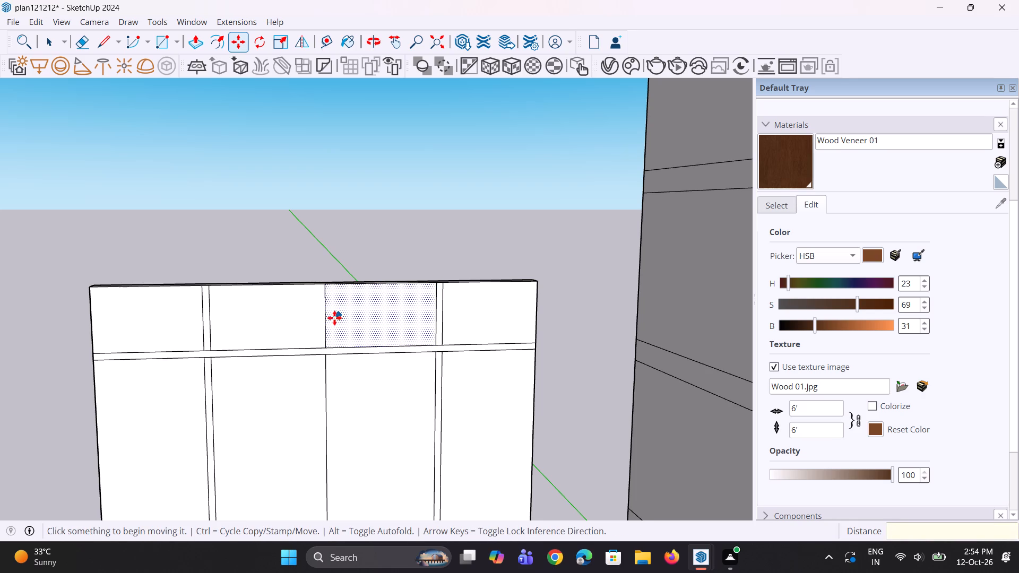
key("space")
key("space")
key("space")
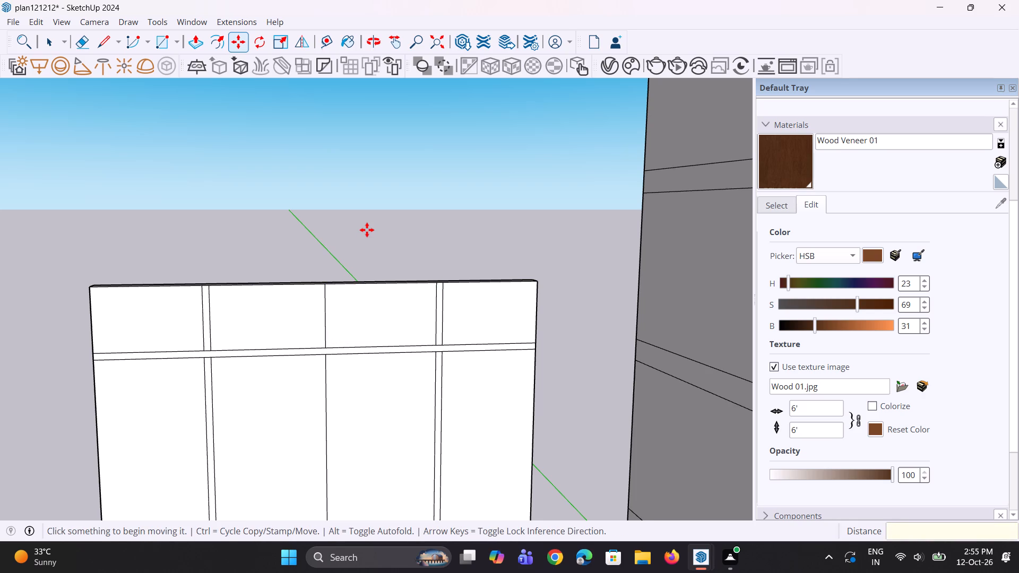
key("Escape")
key("space")
key("space")
left_click(367, 230)
key("space")
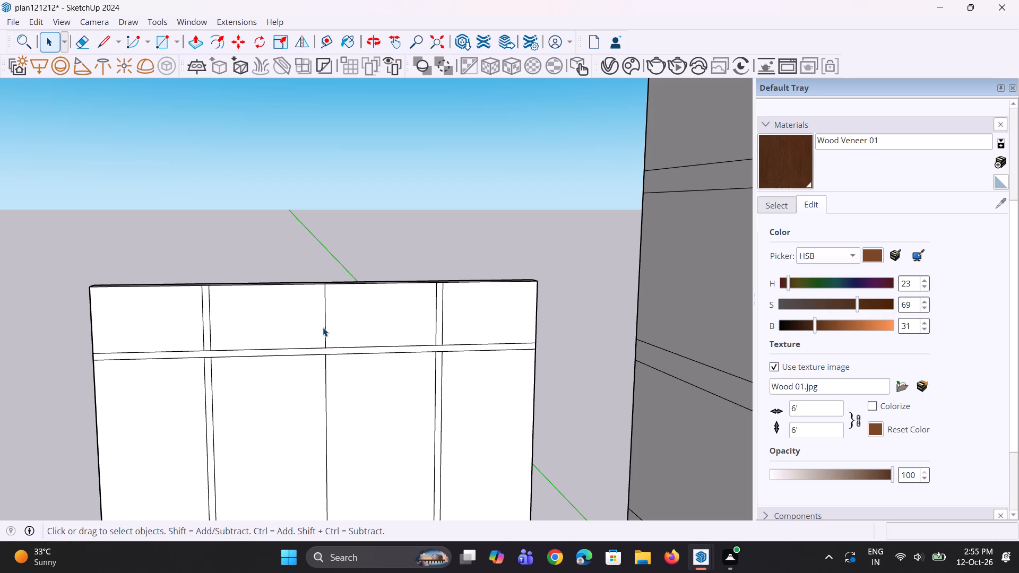
Copy both segments of the middle vertical line a short distance along the slab's top edge to form a central divider bar.
left_click(323, 327)
scroll(330, 215, "down", 3)
scroll(319, 345, "up", 3)
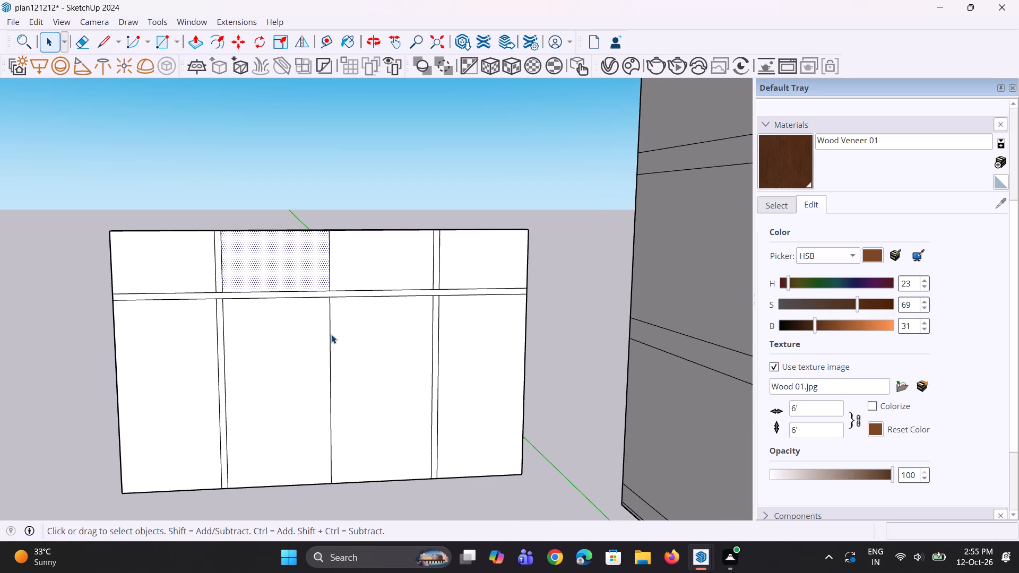
left_click(330, 333)
scroll(338, 267, "up", 2)
left_click(328, 256, "ctrl")
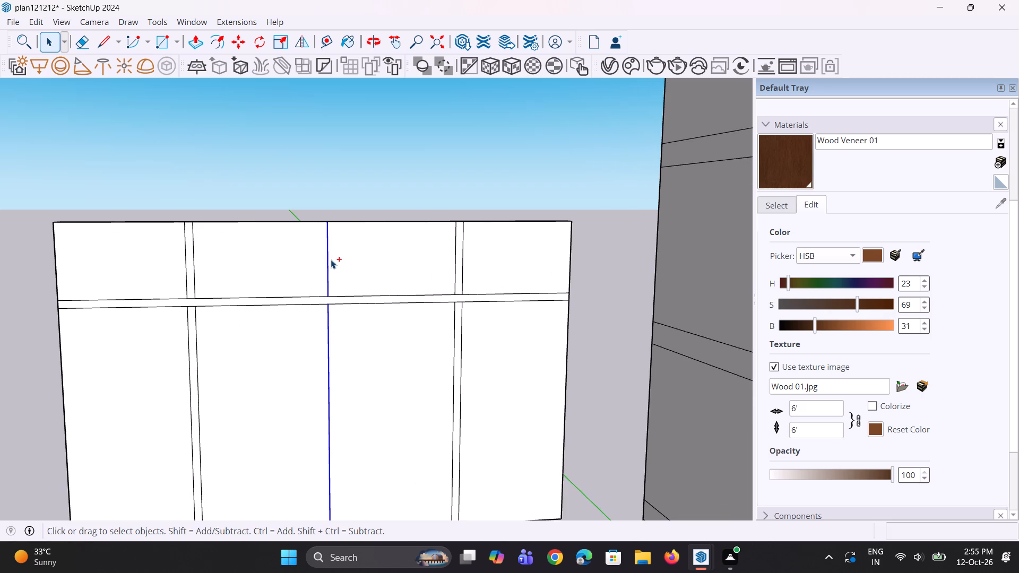
key("m")
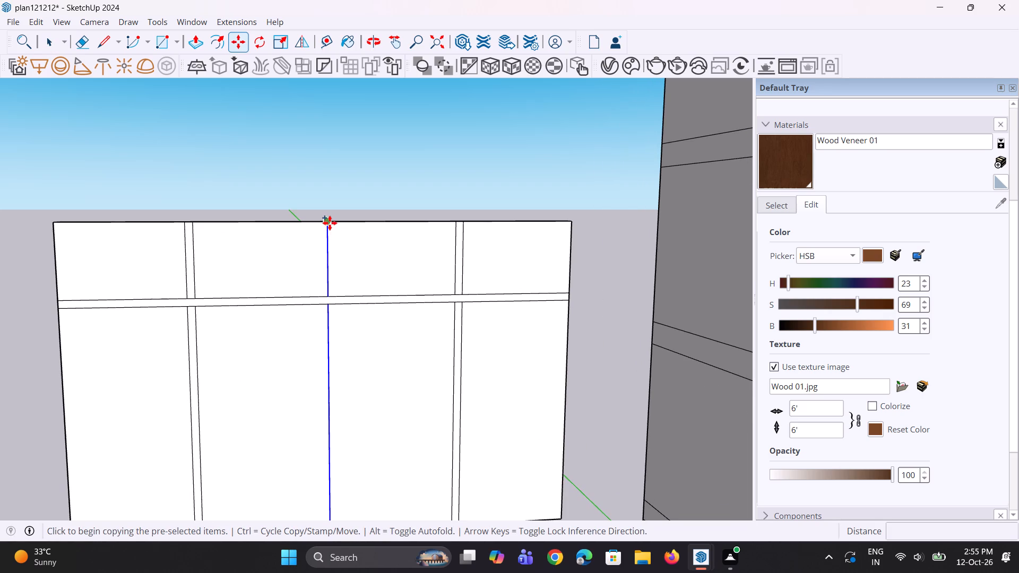
left_click(330, 223)
left_click(337, 224)
key("space")
key("space")
Paint the four lower panes of the front face with Translucent Glass Gray from the Glass and Mirrors collection.
scroll(326, 277, "down", 5)
middle_click_drag(306, 285, 338, 307)
scroll(336, 308, "down", 5)
middle_click_drag(336, 308, 351, 308)
scroll(317, 292, "up", 13)
scroll(316, 291, "down", 5)
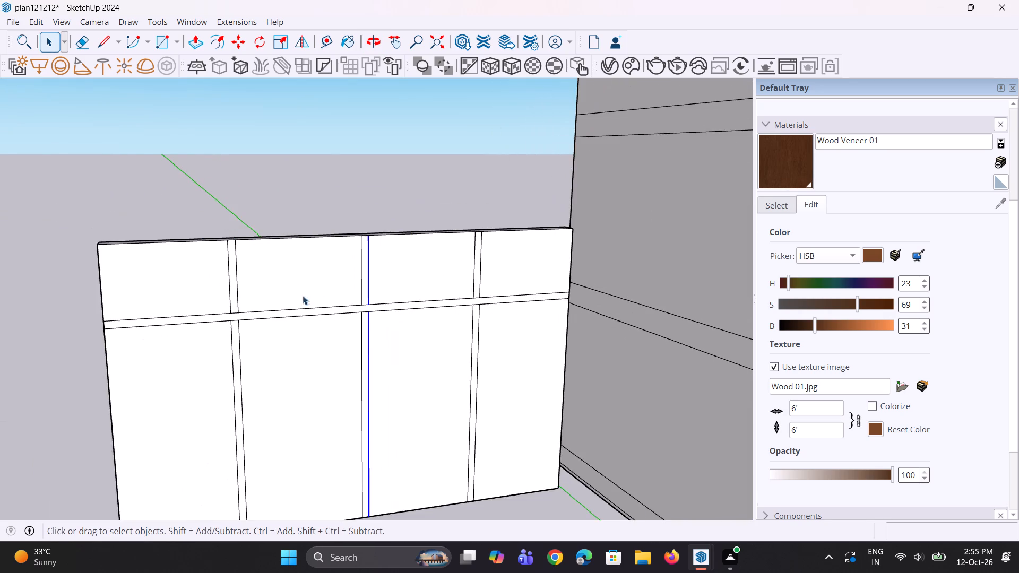
middle_click_drag(228, 315, 257, 327)
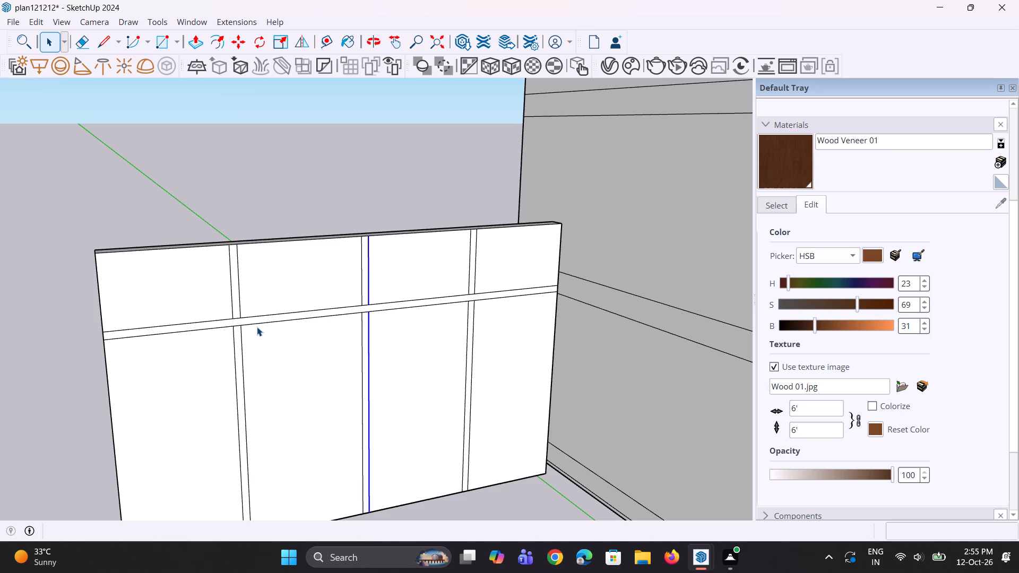
left_click(776, 215)
left_click(779, 210)
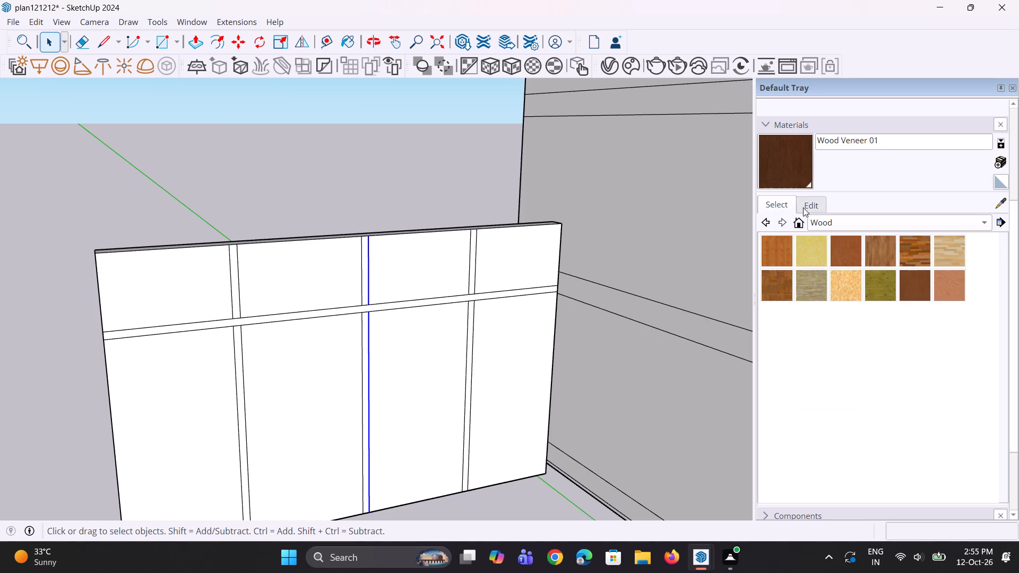
left_click(849, 222)
left_click(840, 109)
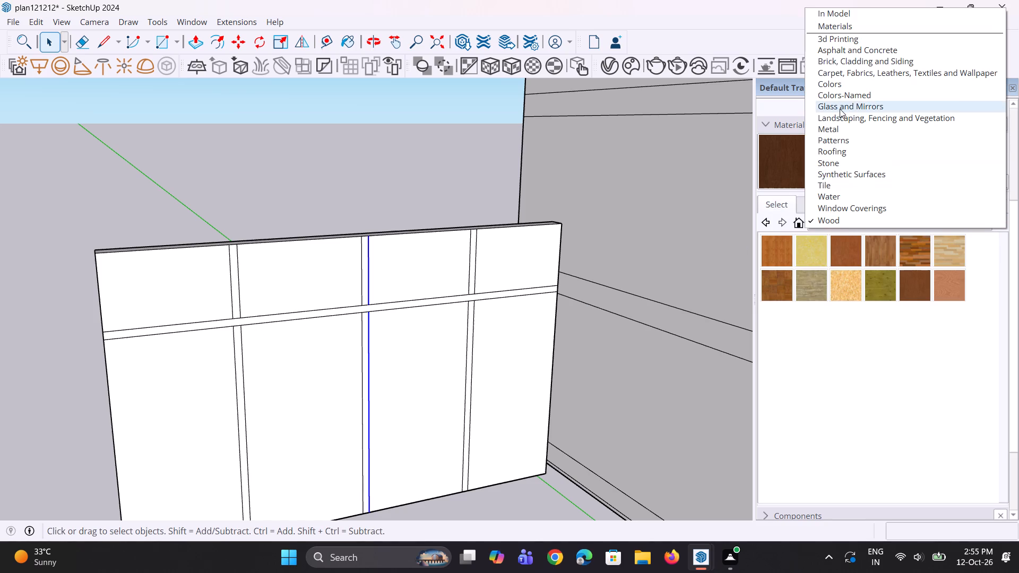
left_click(803, 300)
left_click(541, 358)
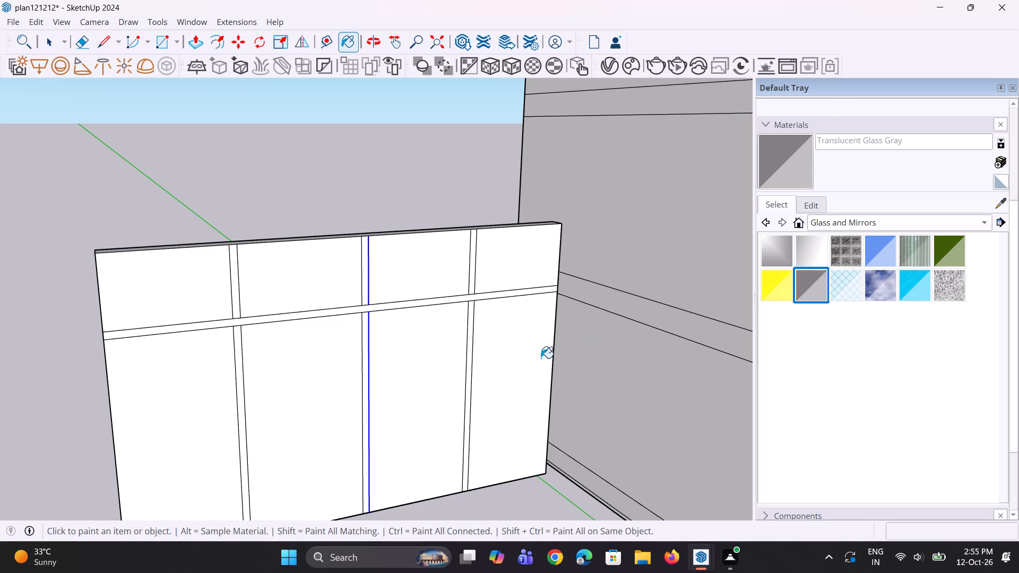
left_click(431, 397)
left_click(353, 412)
left_click(208, 446)
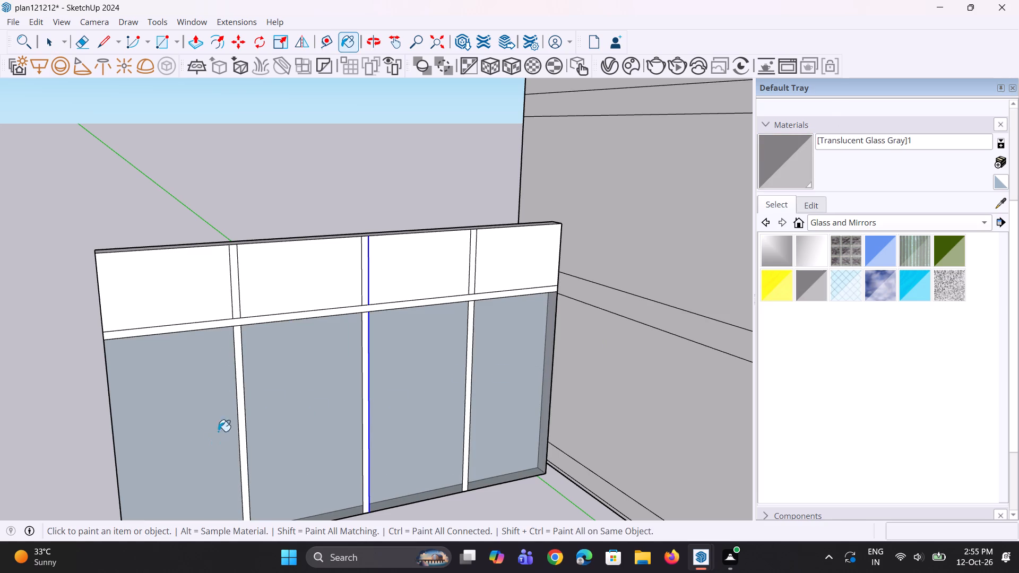
Paint the four upper panes of the front face with the same Translucent Glass Gray.
left_click(209, 304)
left_click(241, 299)
left_click(390, 289)
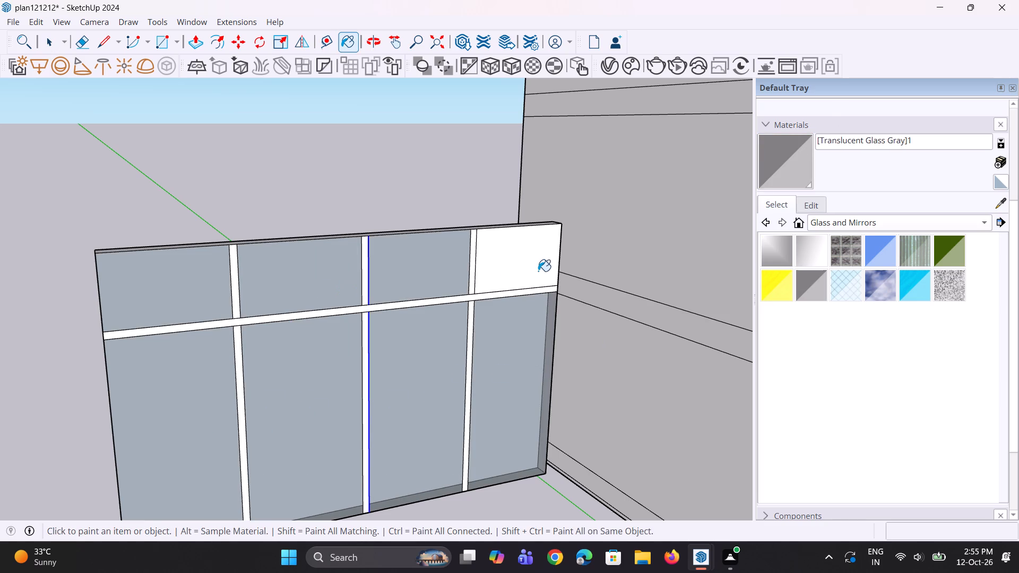
left_click(538, 271)
Paint the slab's back face with Translucent Glass Gray.
scroll(308, 314, "down", 5)
middle_click_drag(257, 329, 755, 318)
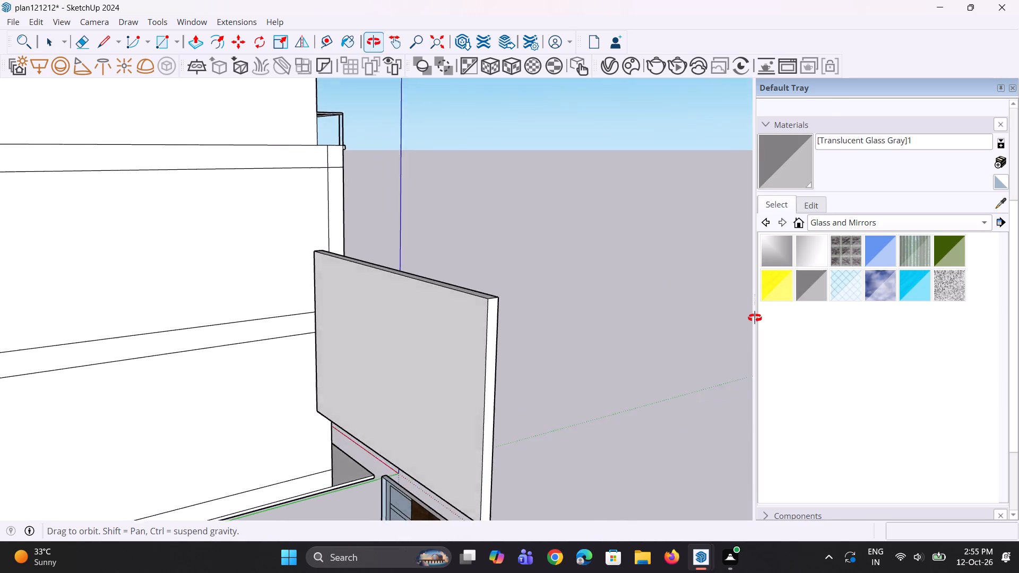
middle_click_drag(755, 318, 212, 341)
scroll(215, 338, "down", 5)
middle_click_drag(217, 337, 372, 326)
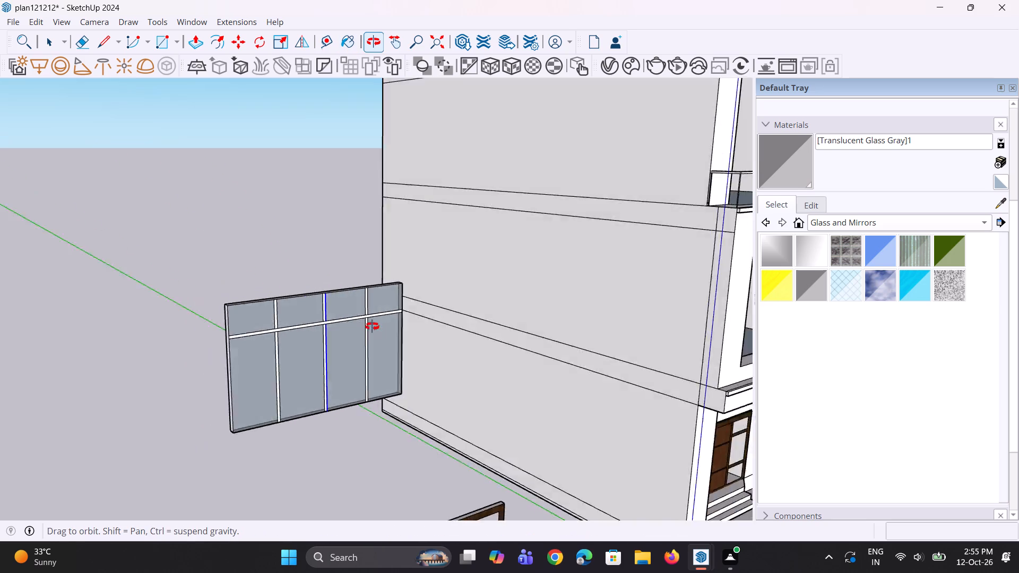
middle_click_drag(372, 326, 235, 323)
scroll(260, 351, "up", 2)
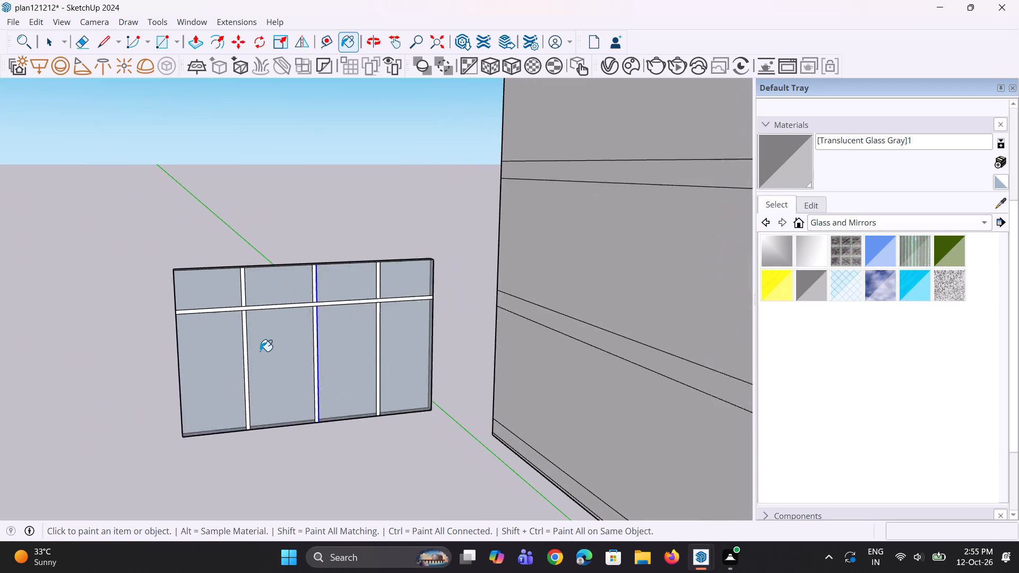
scroll(260, 351, "up", 4)
scroll(156, 336, "up", 2)
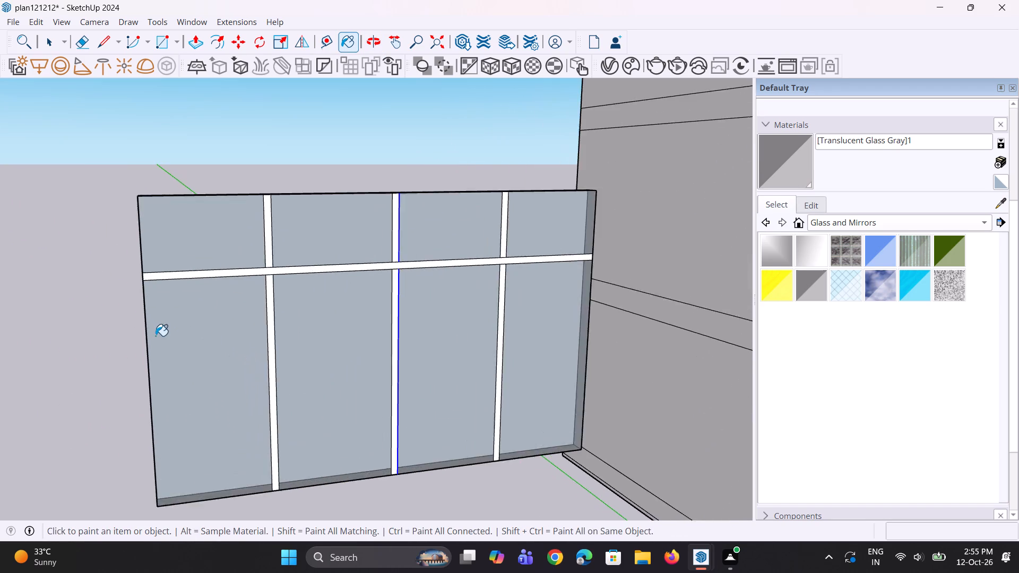
scroll(156, 336, "up", 2)
middle_click_drag(110, 335, 608, 374)
left_click(489, 379)
Paint the horizontal bar and the left divider's upper segment with Wood Cherry Original from the Wood collection.
middle_click_drag(481, 378, 213, 343)
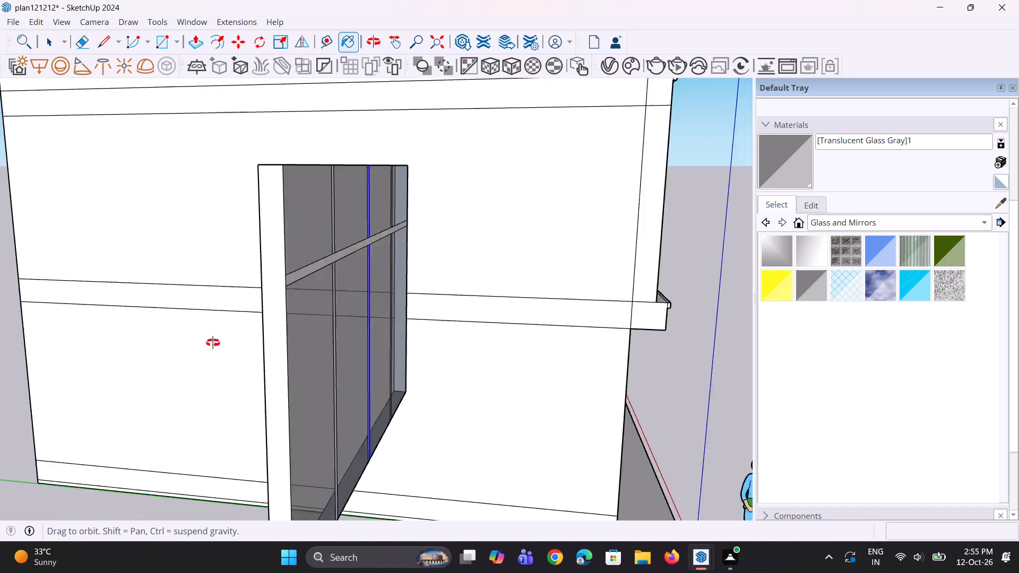
middle_click_drag(213, 343, 67, 319)
scroll(132, 308, "down", 5)
middle_click_drag(132, 308, 77, 312)
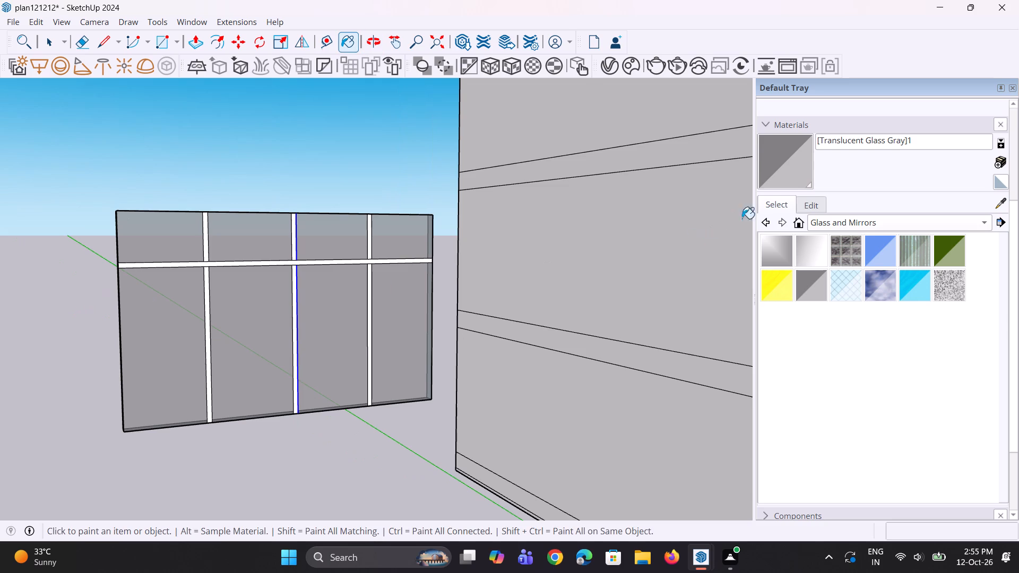
left_click(868, 224)
left_click(835, 338)
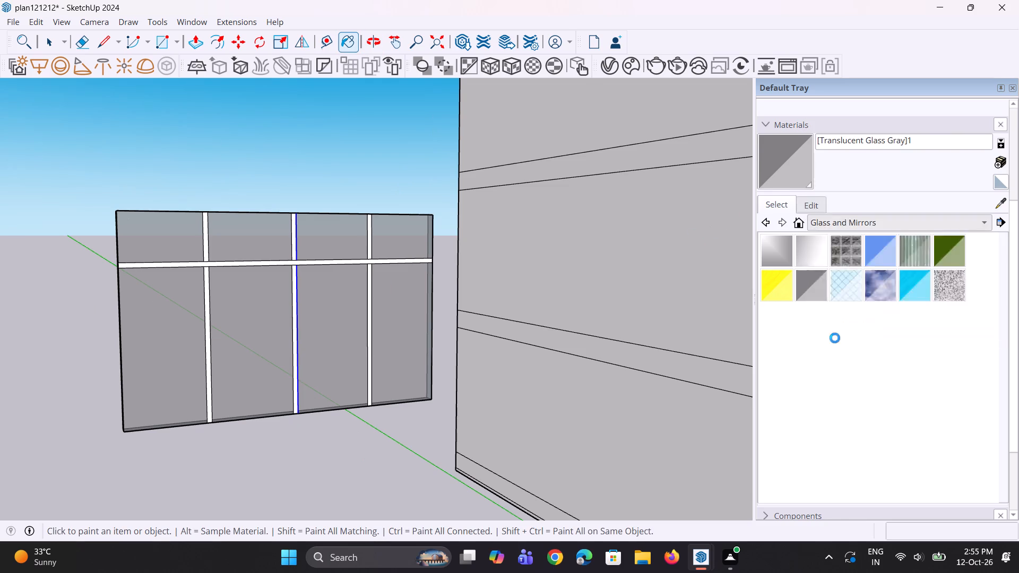
left_click(851, 245)
scroll(143, 250, "up", 2)
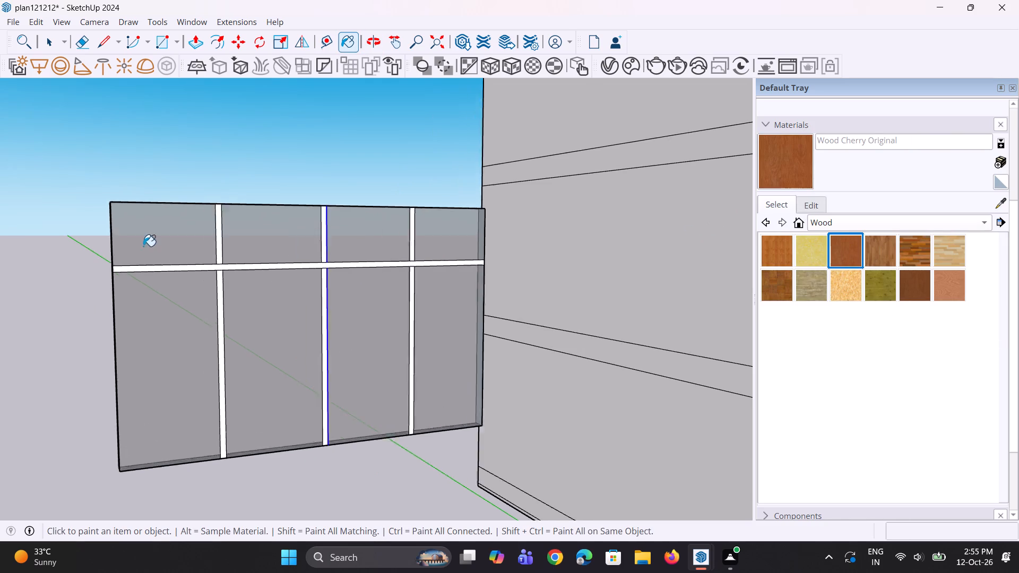
scroll(143, 246, "up", 5)
left_click(253, 267)
left_click(246, 252)
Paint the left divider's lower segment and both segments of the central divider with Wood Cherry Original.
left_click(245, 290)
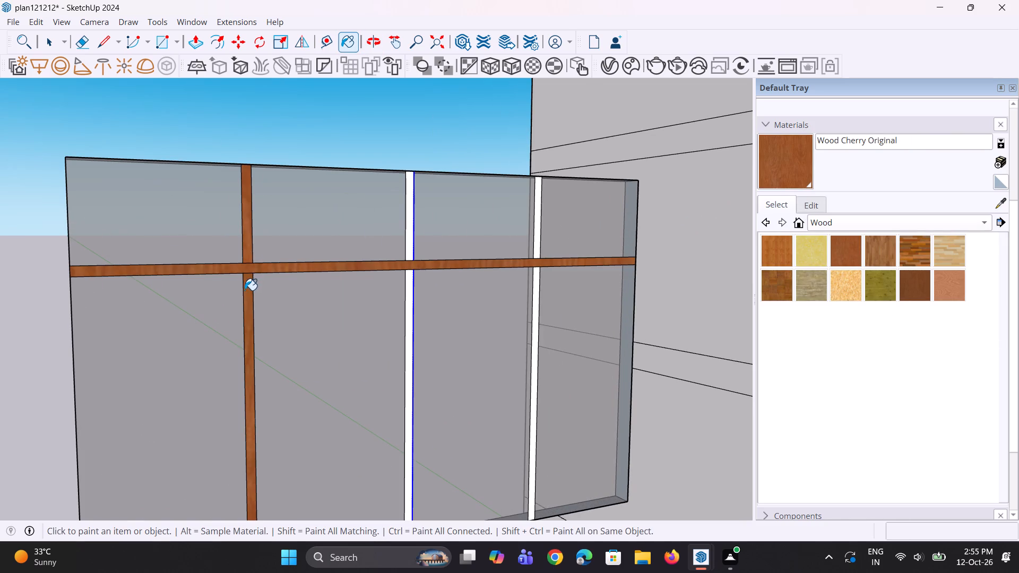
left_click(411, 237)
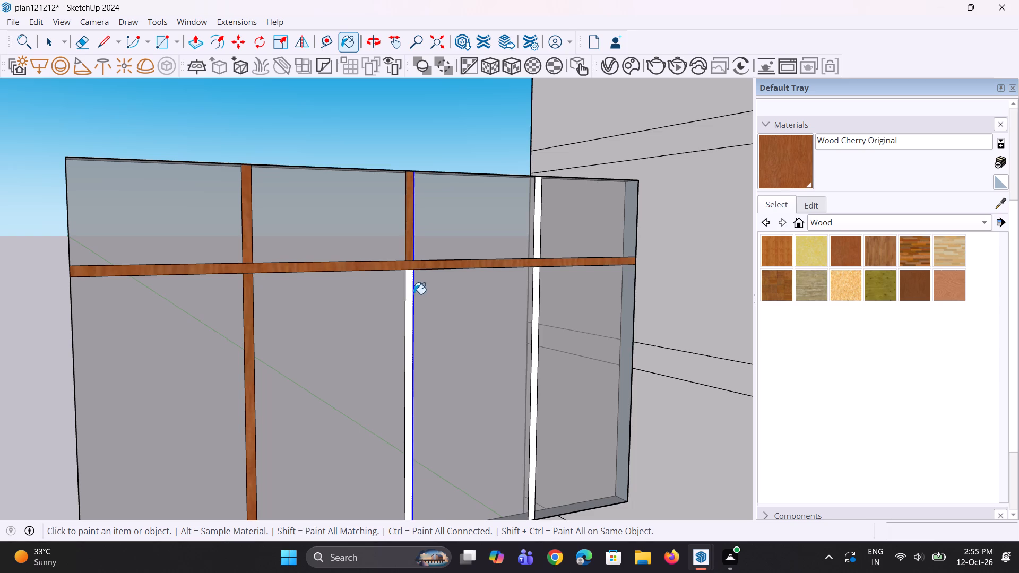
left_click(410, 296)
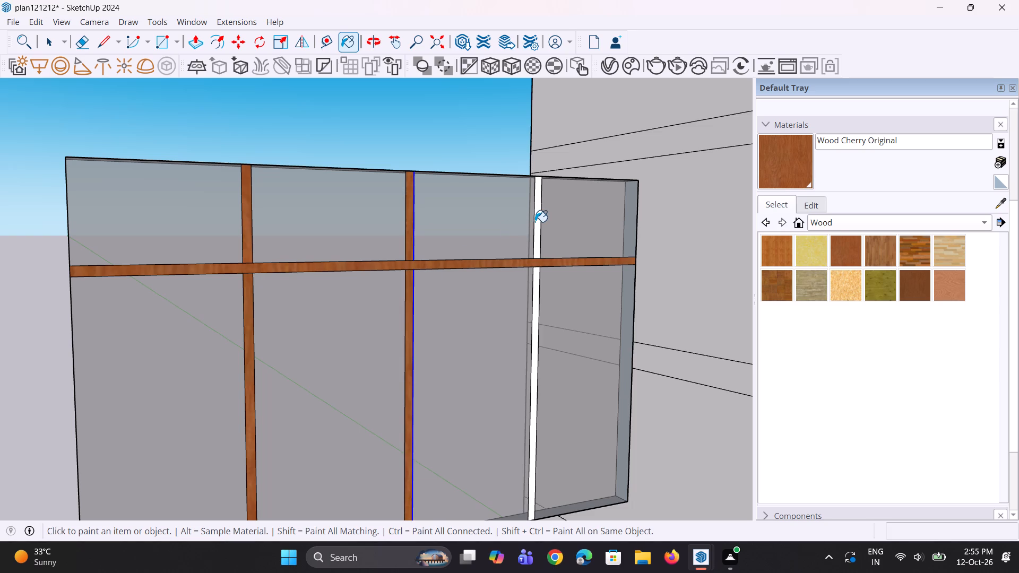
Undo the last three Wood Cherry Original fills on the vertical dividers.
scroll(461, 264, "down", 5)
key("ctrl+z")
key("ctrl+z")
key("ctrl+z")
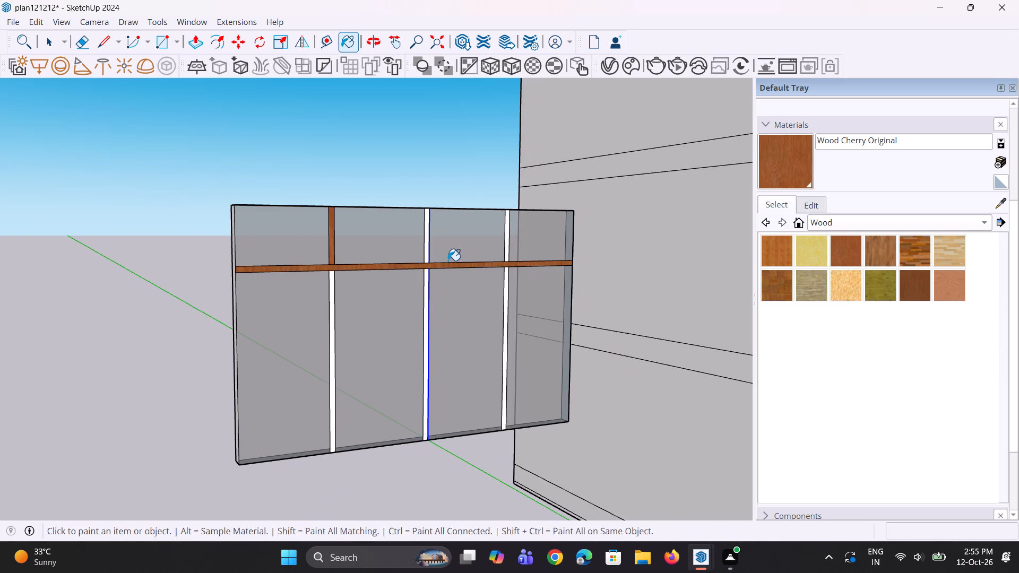
Undo the panel's glass and wood fills and all its vertical dividers, back to the slab with only the horizontal bar.
key("ctrl+z")
key("ctrl+z")
key("ctrl+z")
key("ctrl+z")
key("ctrl+z")
key("ctrl+z")
key("ctrl+z")
key("ctrl+z")
key("ctrl+z")
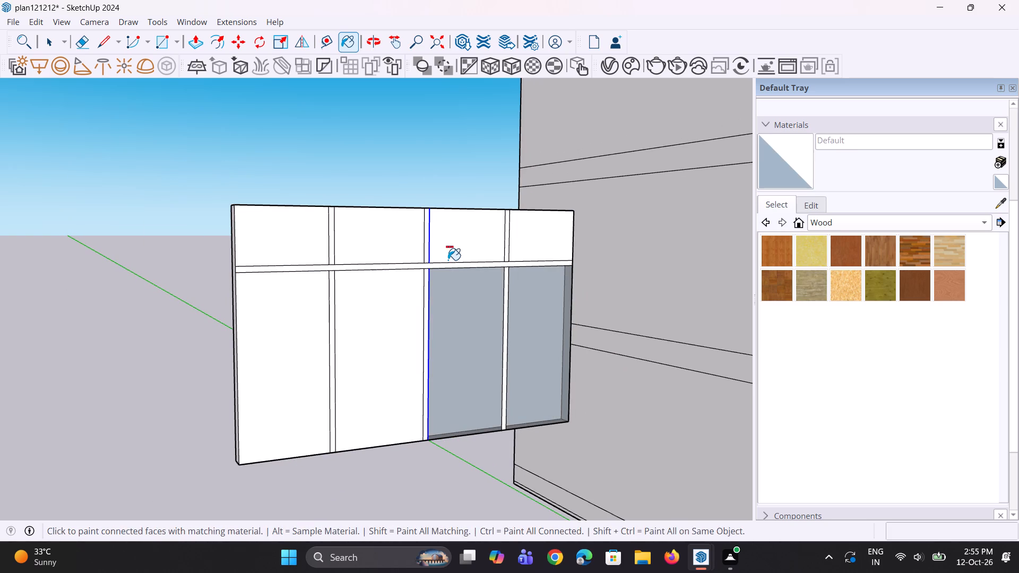
key("ctrl+z")
key("ctrl+z")
key("ctrl+z")
key("ctrl+z")
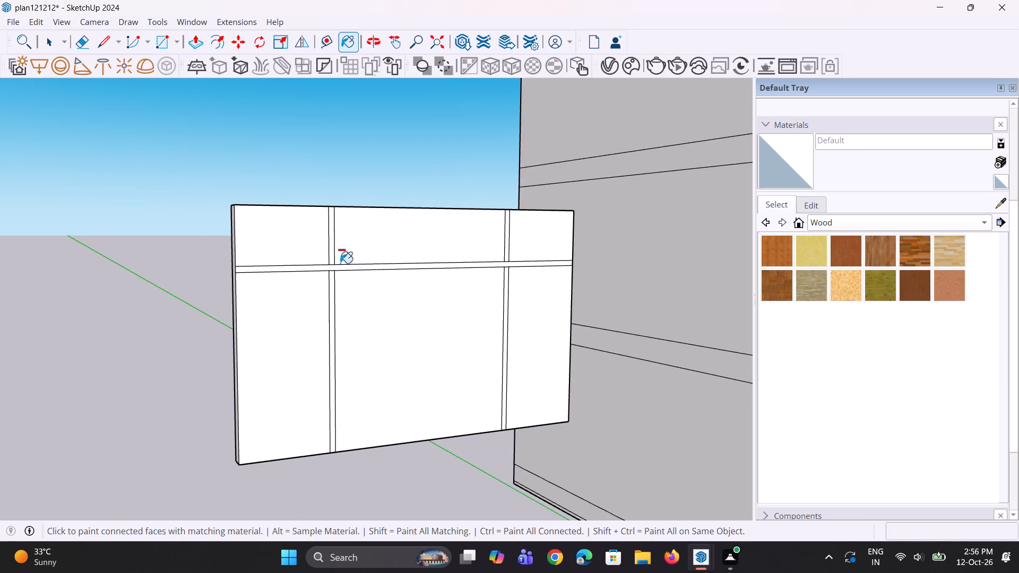
key("ctrl+z")
key("ctrl+z")
key("ctrl+z")
key("ctrl+z")
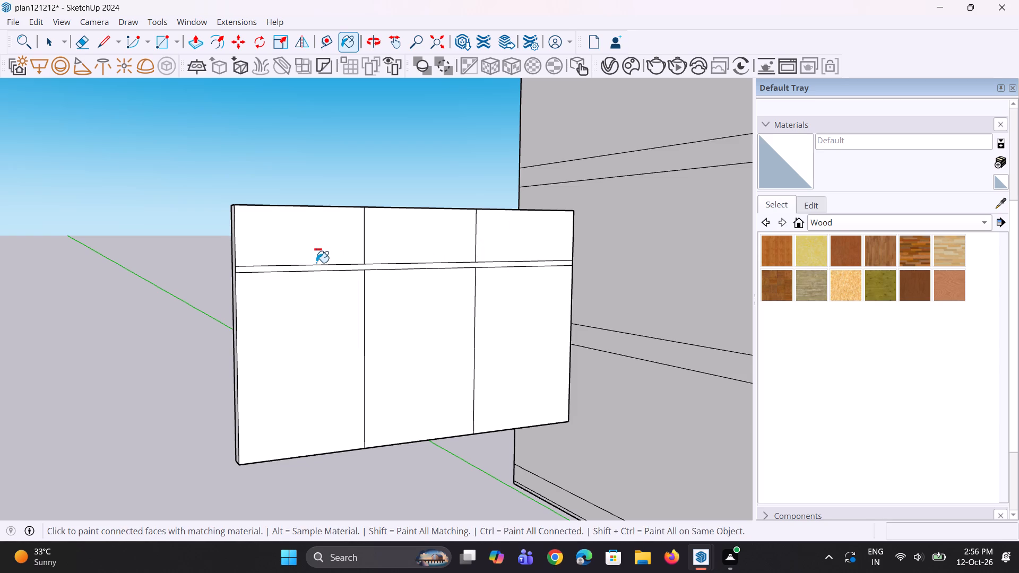
key("ctrl+z")
Move the horizontal bar's face down the slab by about 4 5/8".
key("space")
key("space")
scroll(283, 288, "up", 3)
middle_click_drag(276, 284, 287, 307)
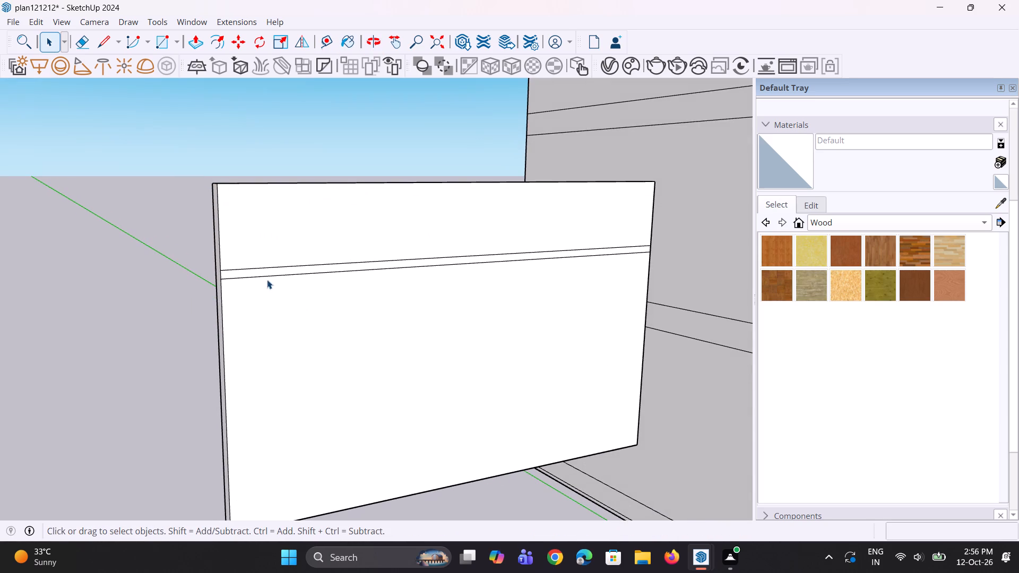
left_click(256, 274)
key("m")
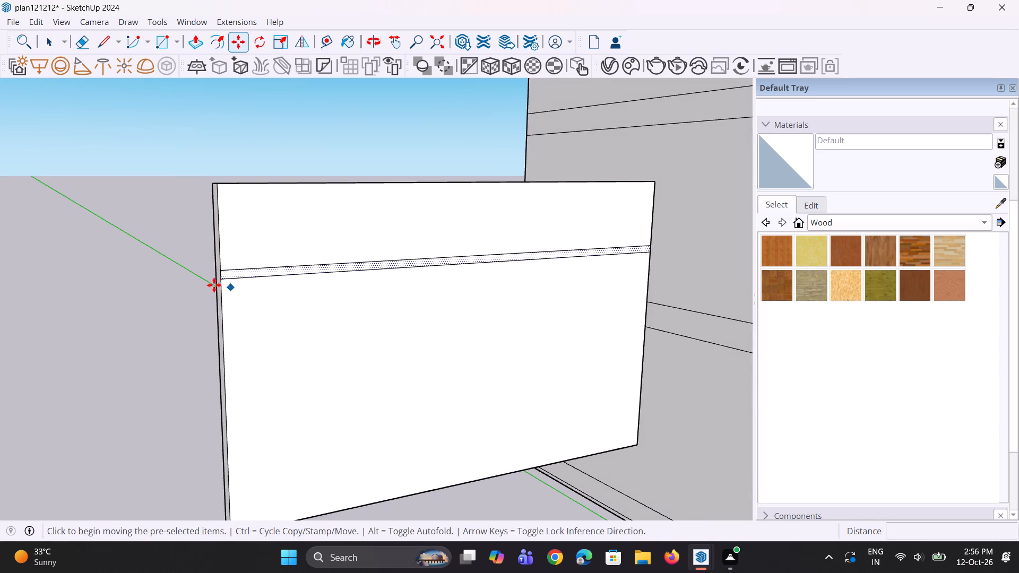
left_click(221, 282)
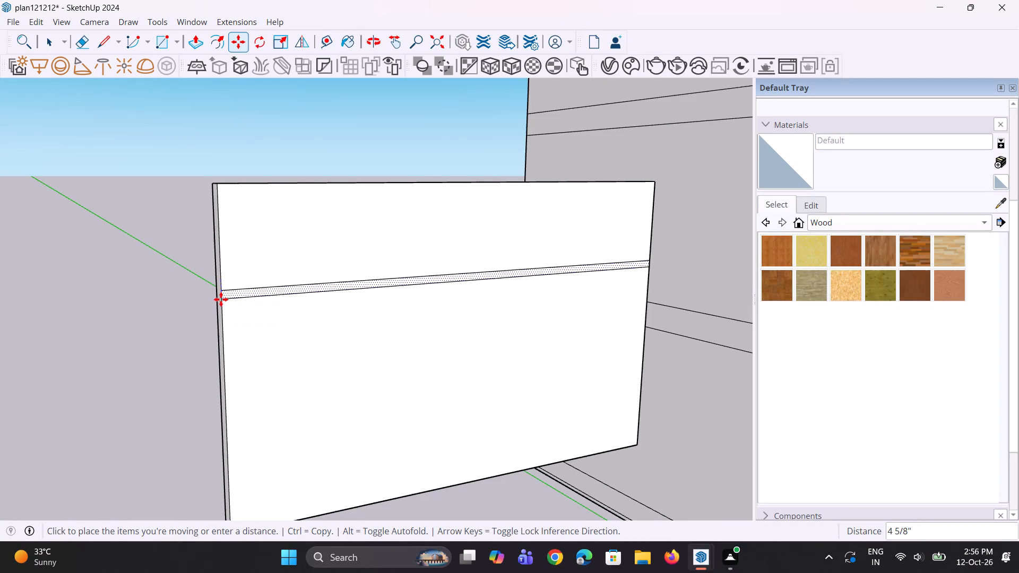
left_click(221, 300)
key("space")
key("space")
Copy the slab's top front edge slightly downward to outline a thin top rail.
left_click(244, 184)
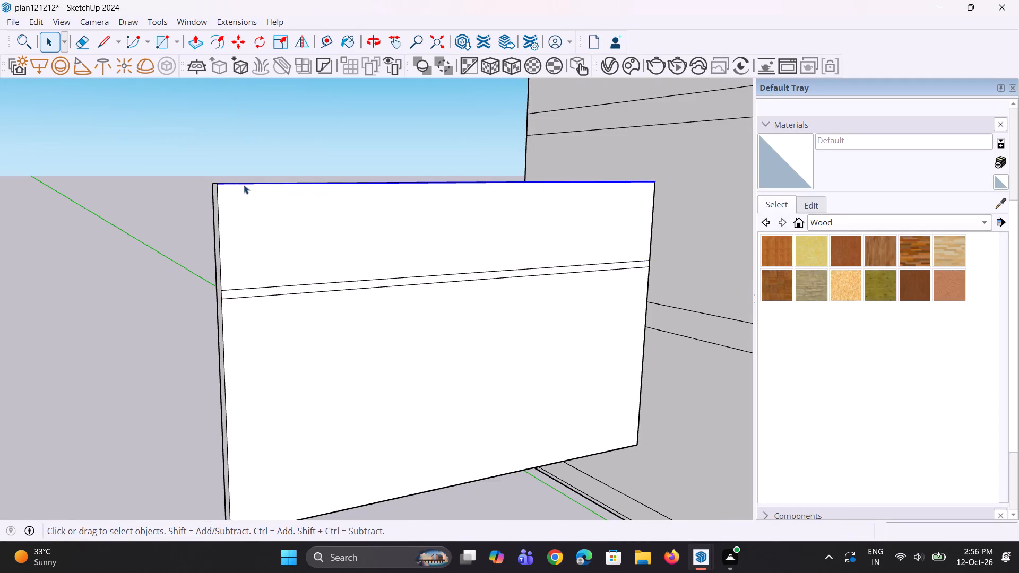
scroll(209, 198, "up", 1)
key("m")
left_click(223, 183)
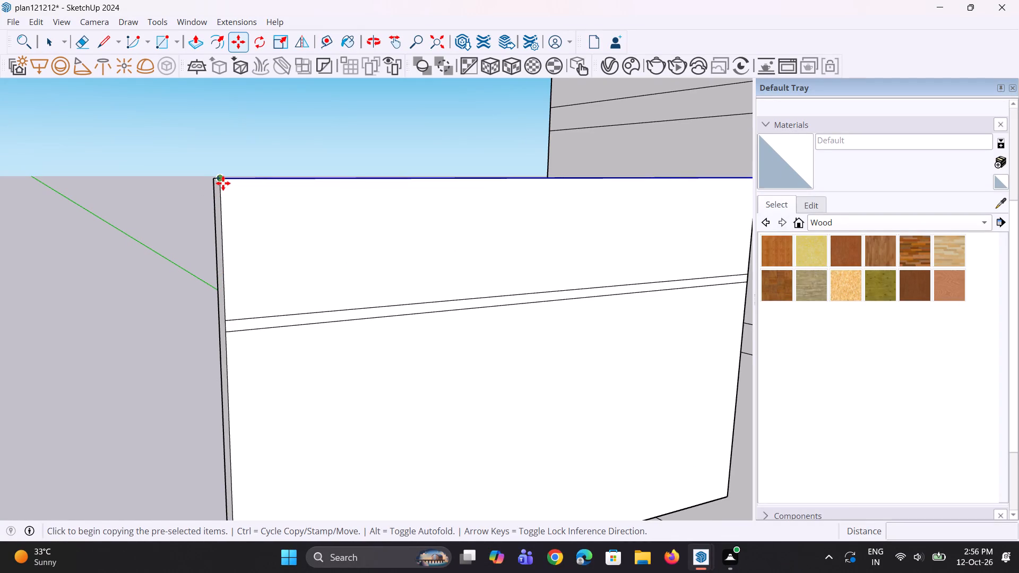
left_click(223, 194)
middle_click_drag(299, 283, 273, 272)
key("space")
key("space")
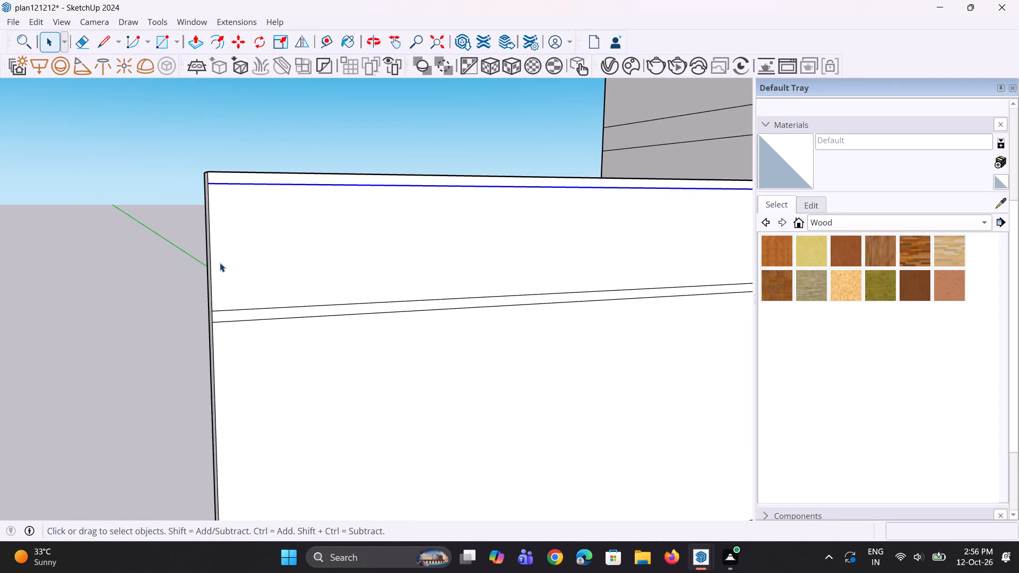
Copy the two left edge segments below the top rail to the slab's right edge, dividing the span with /3.
left_click(211, 255)
scroll(207, 245, "down", 5)
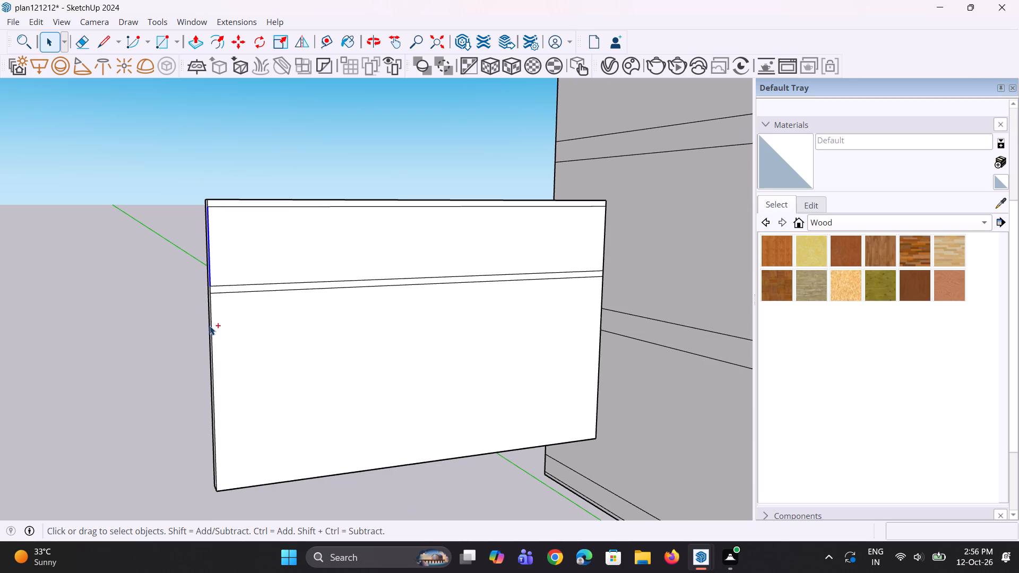
left_click(212, 327, "ctrl")
scroll(209, 322, "up", 2)
key("m")
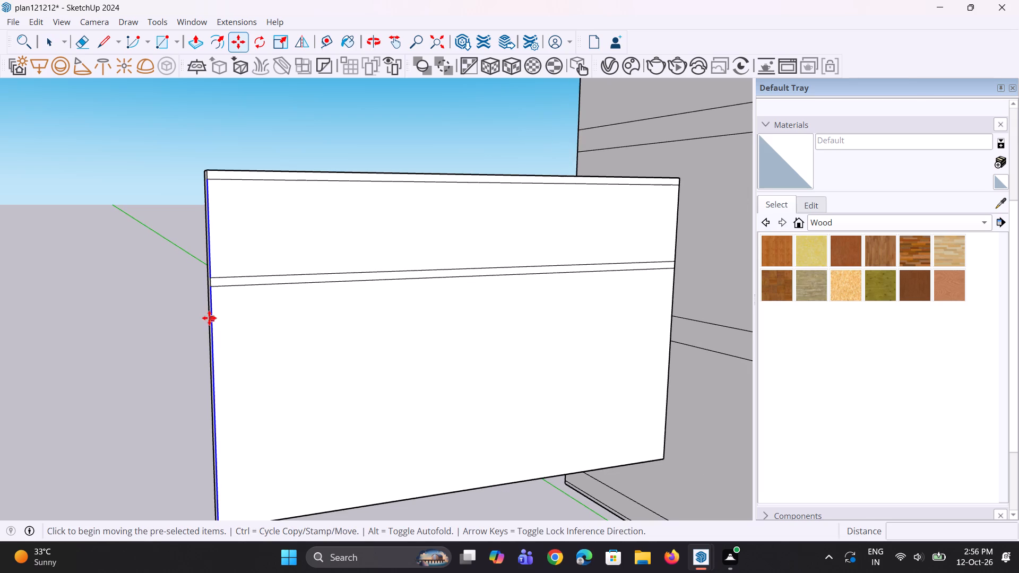
scroll(218, 304, "up", 2)
left_click(212, 287)
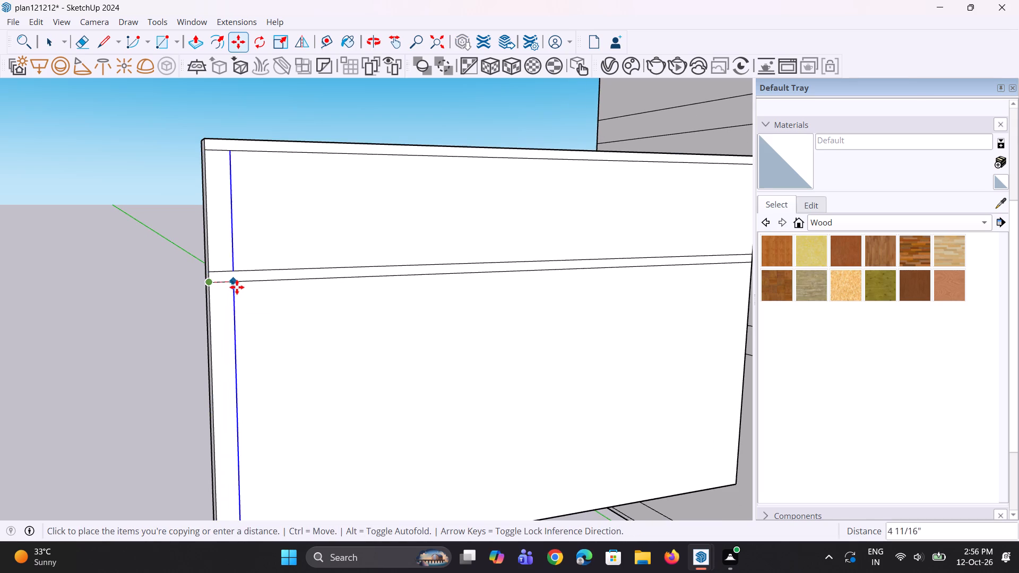
scroll(239, 287, "down", 8)
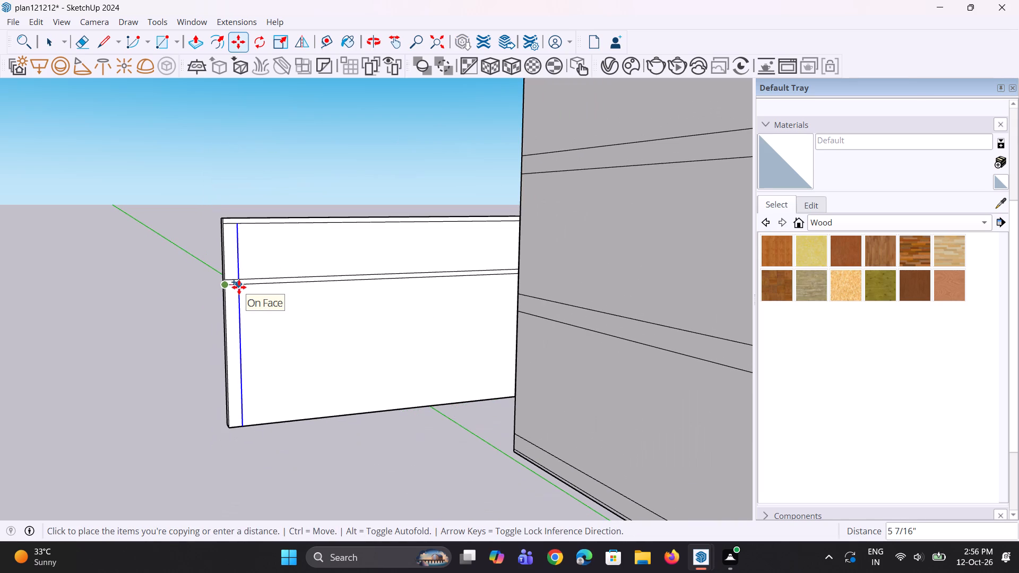
left_click(513, 277)
type("/3")
key("Return")
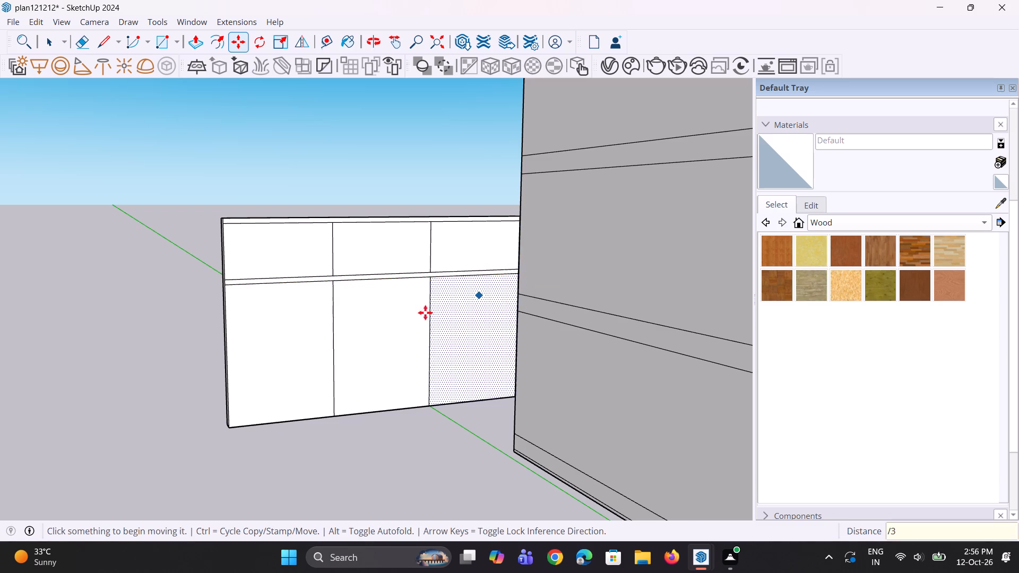
scroll(409, 317, "down", 6)
middle_click_drag(368, 328, 227, 290)
key("space")
key("space")
Move both segments of the left vertical divider line about 8 7/8" toward the slab's left edge.
scroll(313, 334, "up", 8)
scroll(220, 349, "down", 2)
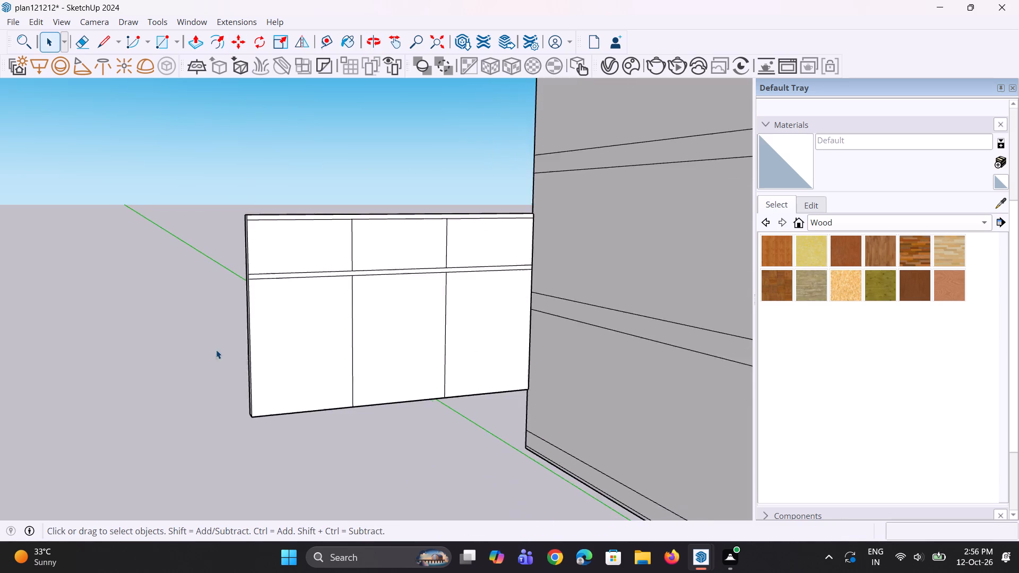
scroll(216, 350, "down", 2)
middle_click_drag(304, 364, 220, 338)
scroll(354, 336, "up", 4)
left_click(304, 298)
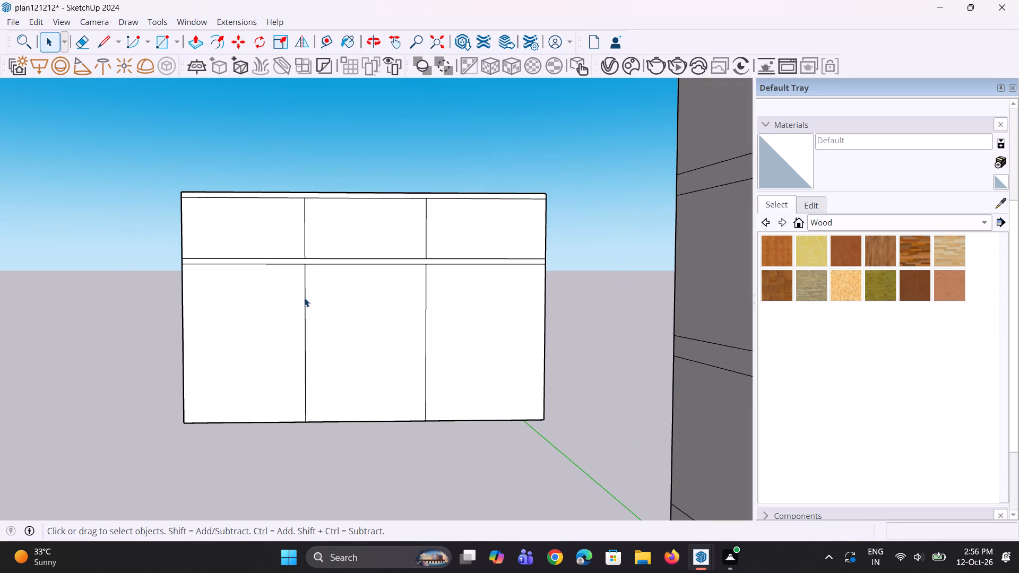
scroll(305, 238, "up", 2)
left_click(305, 238, "ctrl")
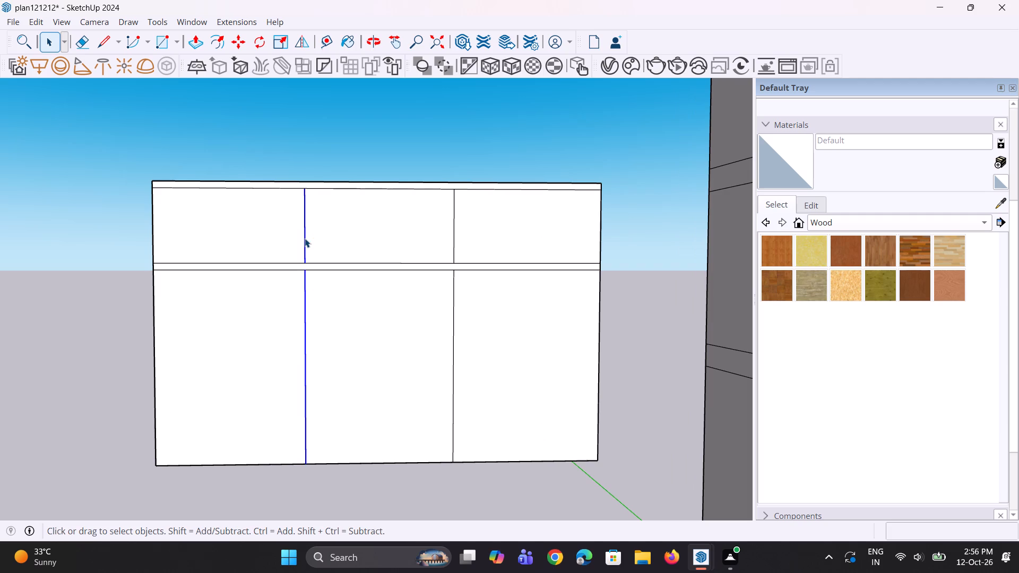
key("m")
left_click(301, 189)
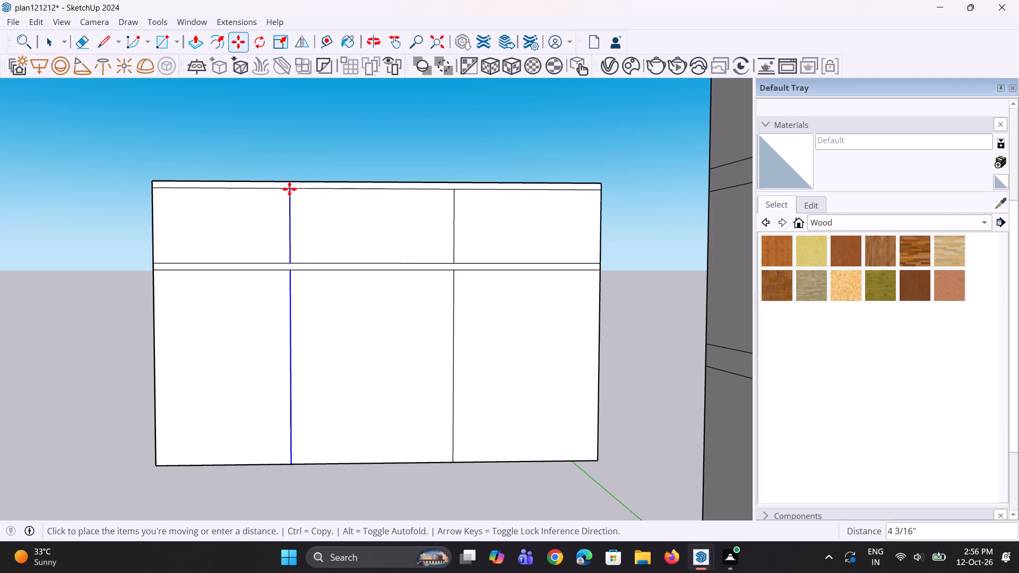
left_click(274, 189)
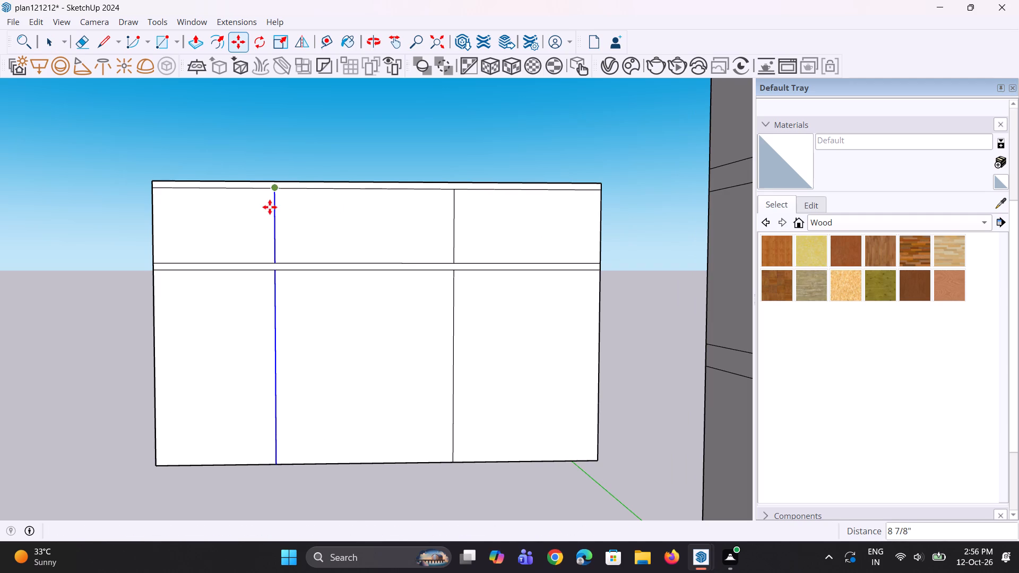
scroll(262, 242, "down", 4)
key("space")
key("space")
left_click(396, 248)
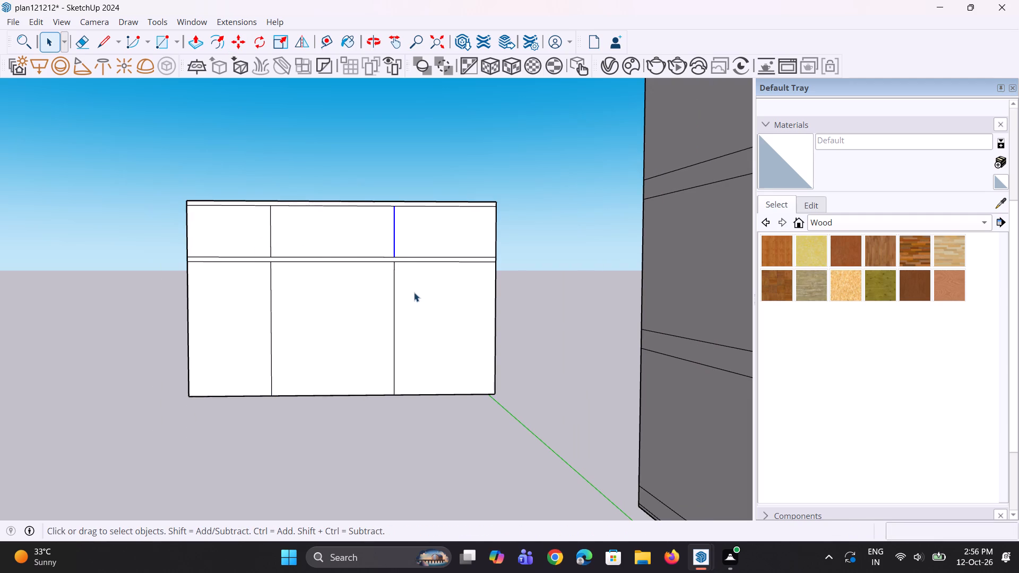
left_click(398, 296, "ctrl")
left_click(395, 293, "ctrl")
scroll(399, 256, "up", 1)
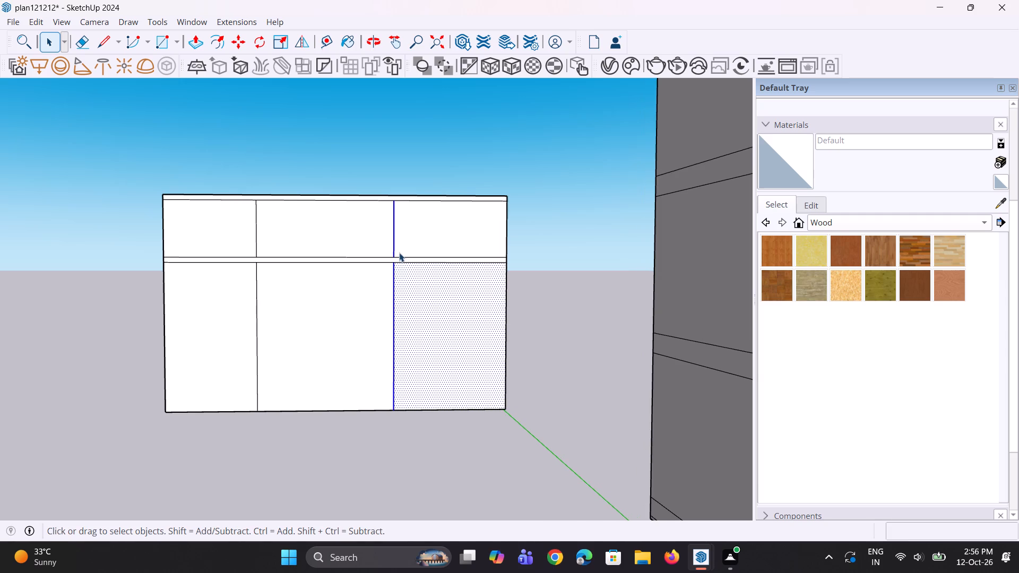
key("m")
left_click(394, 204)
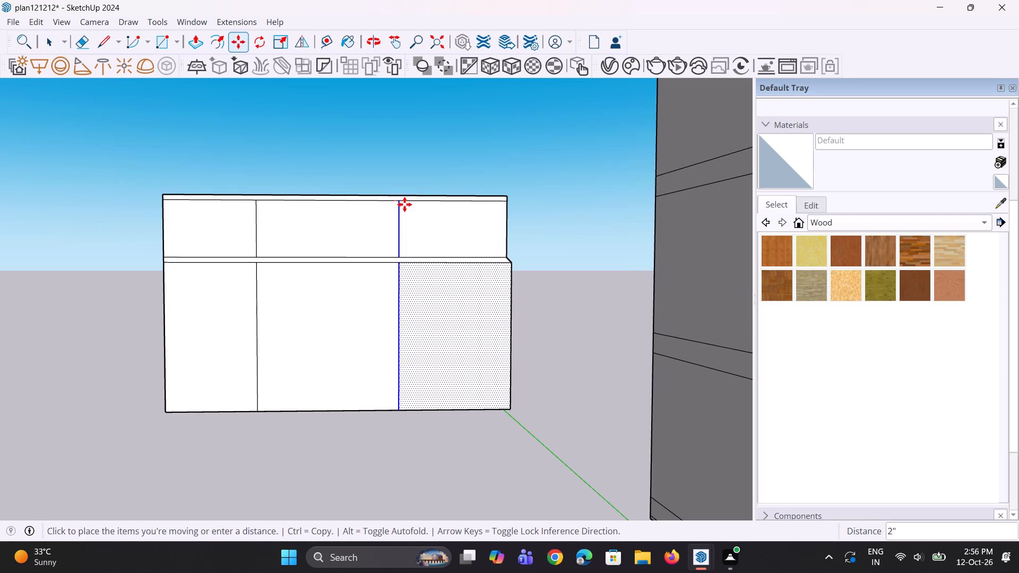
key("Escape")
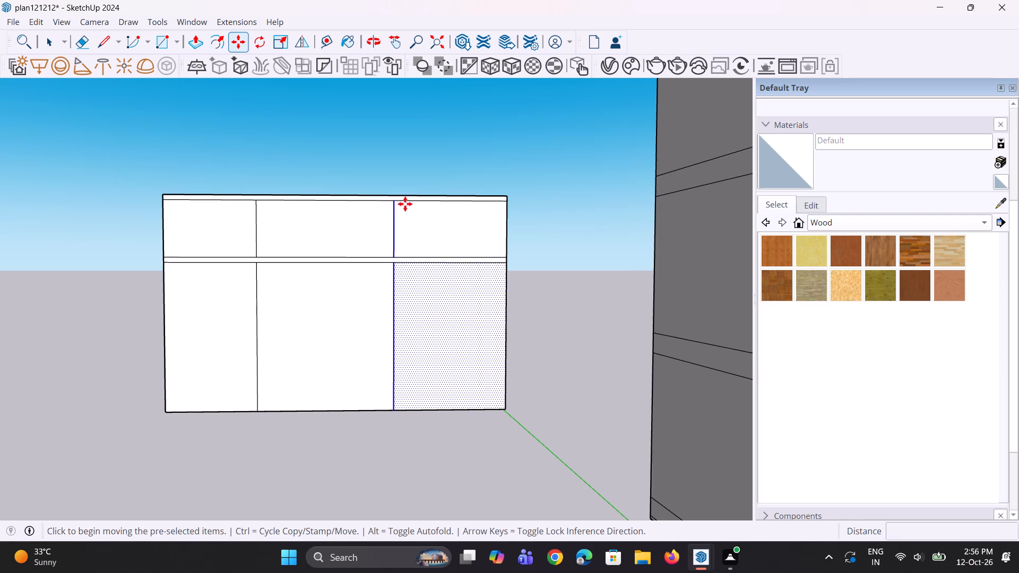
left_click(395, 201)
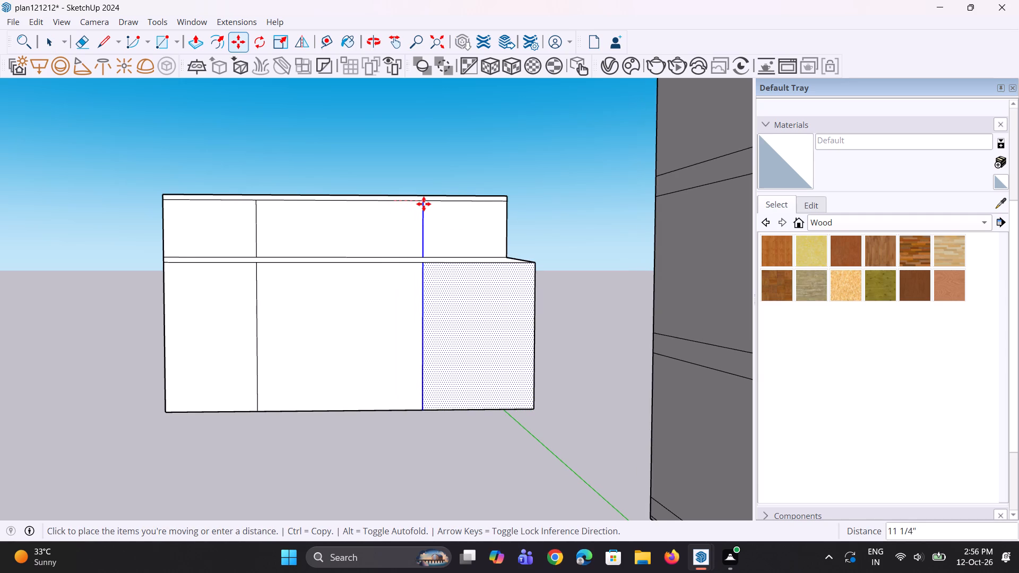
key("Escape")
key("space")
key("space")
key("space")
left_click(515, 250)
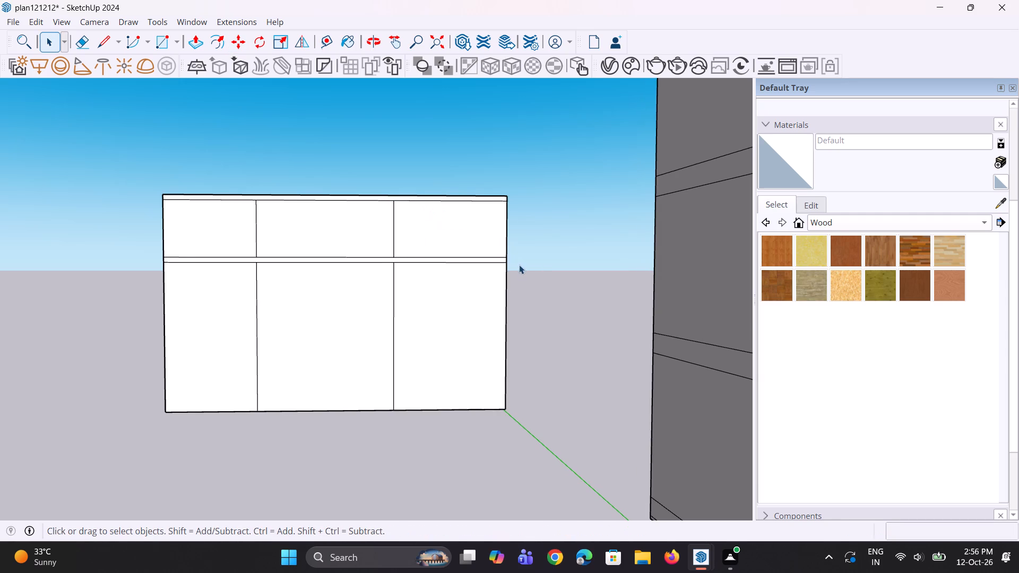
Move both segments of the right vertical divider line about 11 1/4" toward the slab's right edge.
middle_click_drag(504, 281, 387, 329)
scroll(374, 247, "up", 3)
left_click(401, 232)
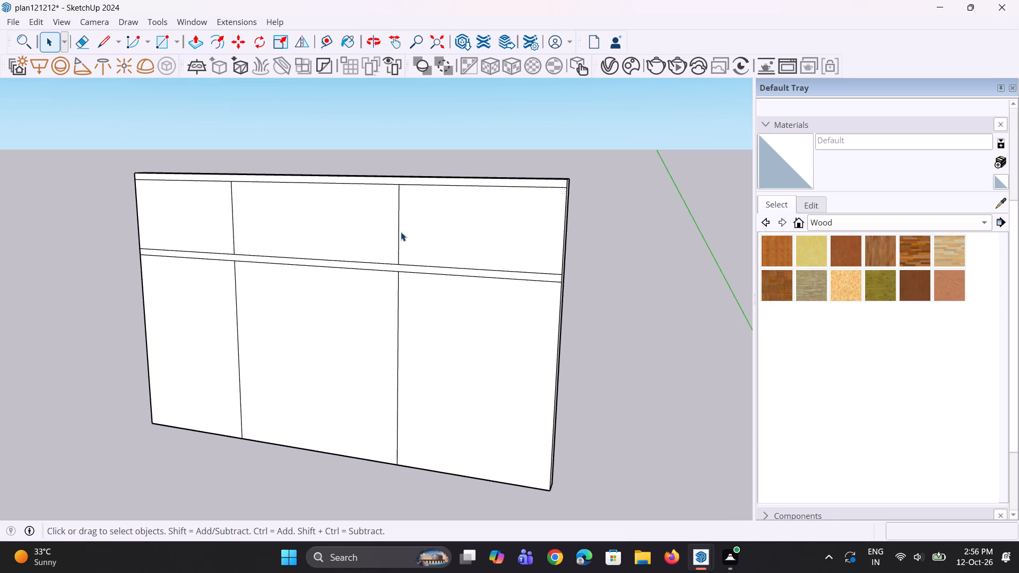
left_click(397, 252)
left_click(398, 255)
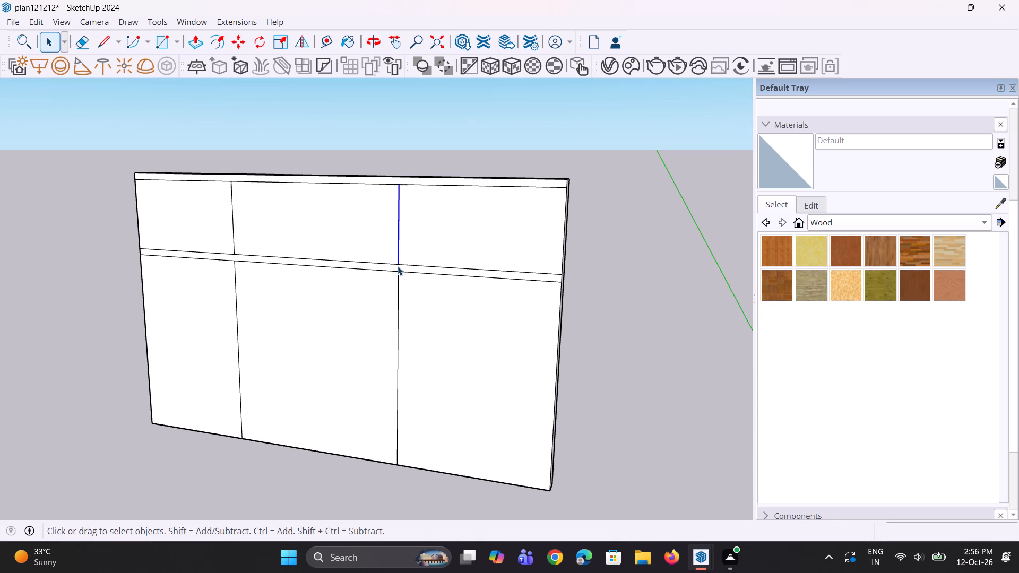
left_click(397, 281, "ctrl")
left_click(400, 280)
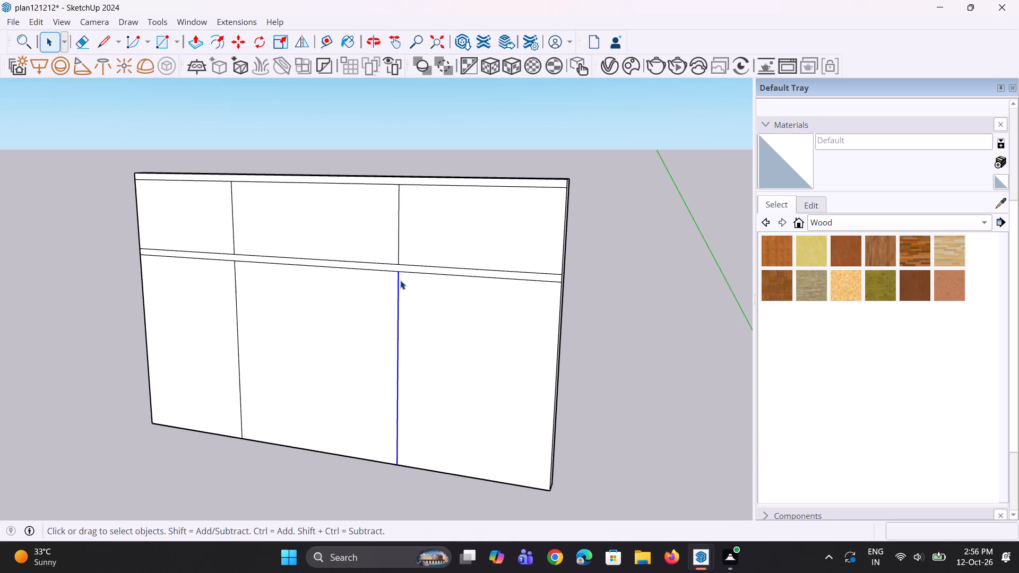
left_click(398, 253, "ctrl")
key("m")
left_click(396, 189)
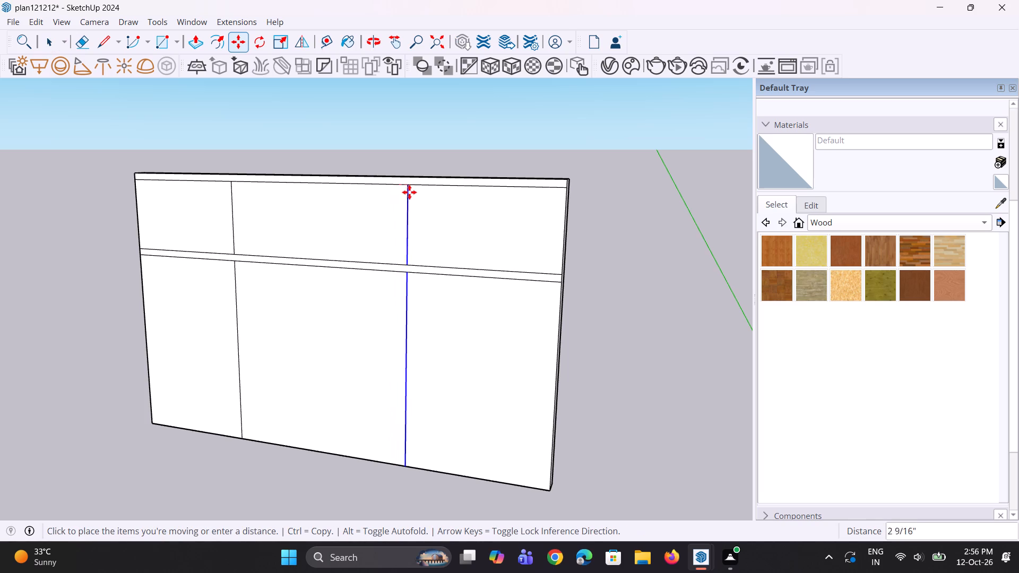
left_click(443, 193)
middle_click_drag(384, 300, 433, 292)
scroll(433, 292, "down", 5)
middle_click_drag(292, 377, 329, 345)
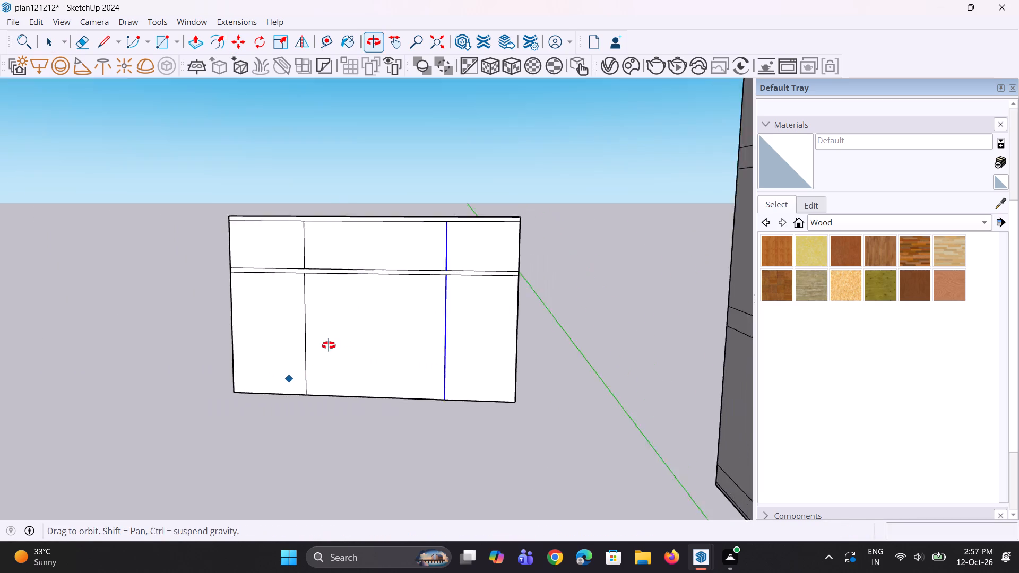
middle_click_drag(329, 345, 335, 336)
scroll(324, 296, "up", 4)
key("space")
key("space")
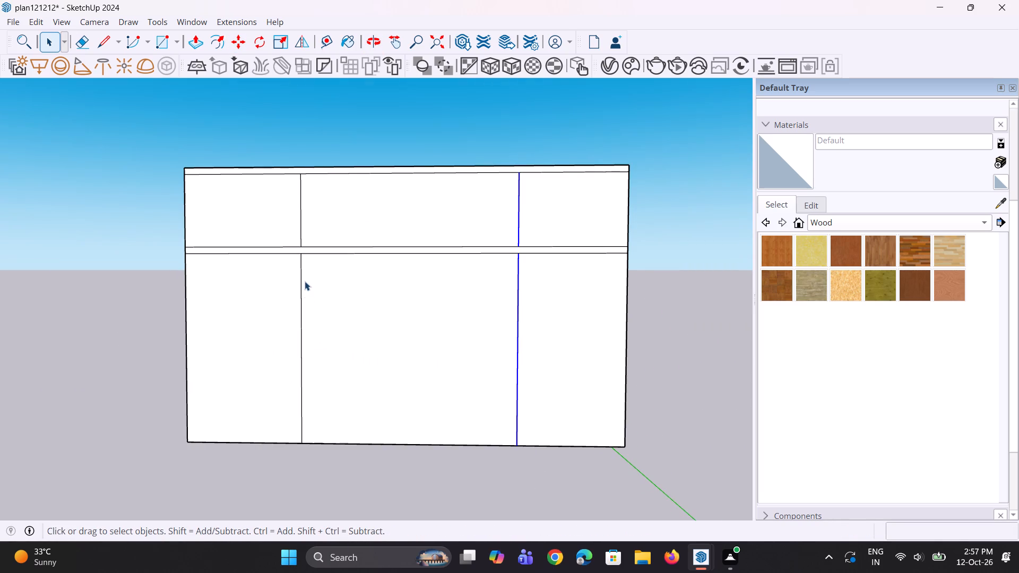
Move both segments of the left vertical divider line about 5 15/16" toward the slab's left edge.
left_click(302, 280)
left_click(301, 235, "ctrl")
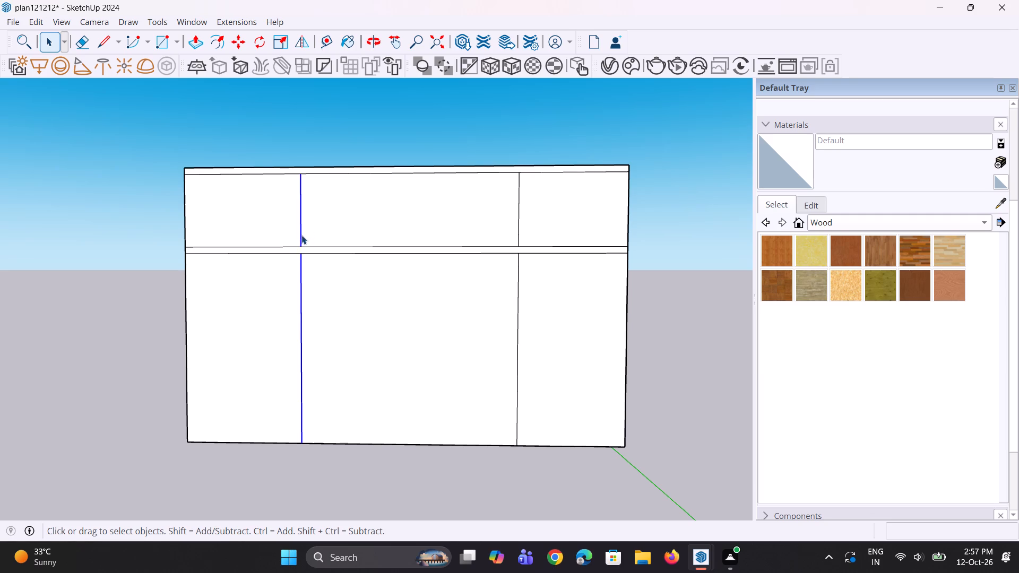
scroll(291, 310, "down", 3)
scroll(297, 230, "up", 3)
middle_click_drag(281, 272, 312, 275)
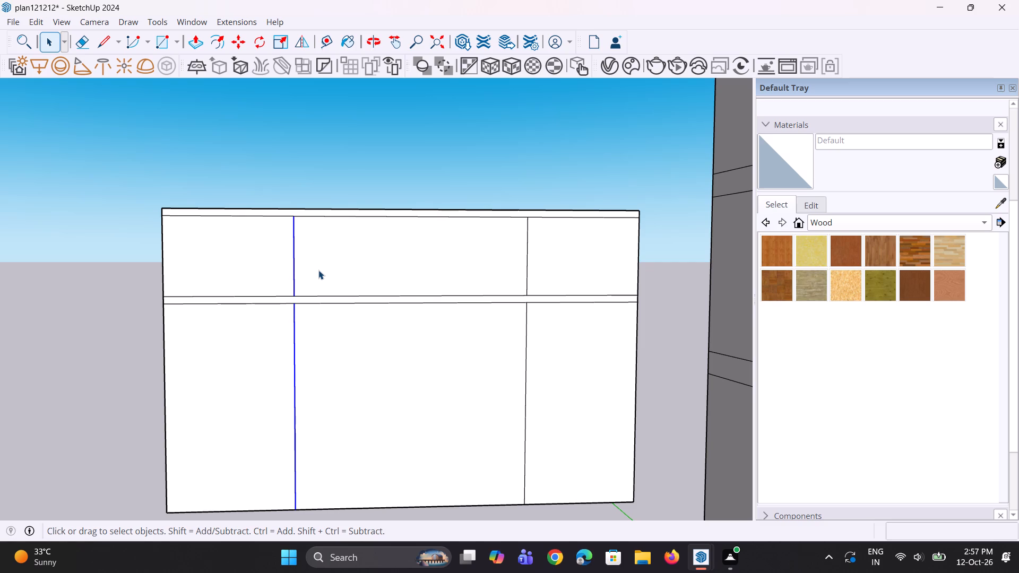
scroll(318, 270, "down", 5)
middle_click_drag(283, 303, 281, 308)
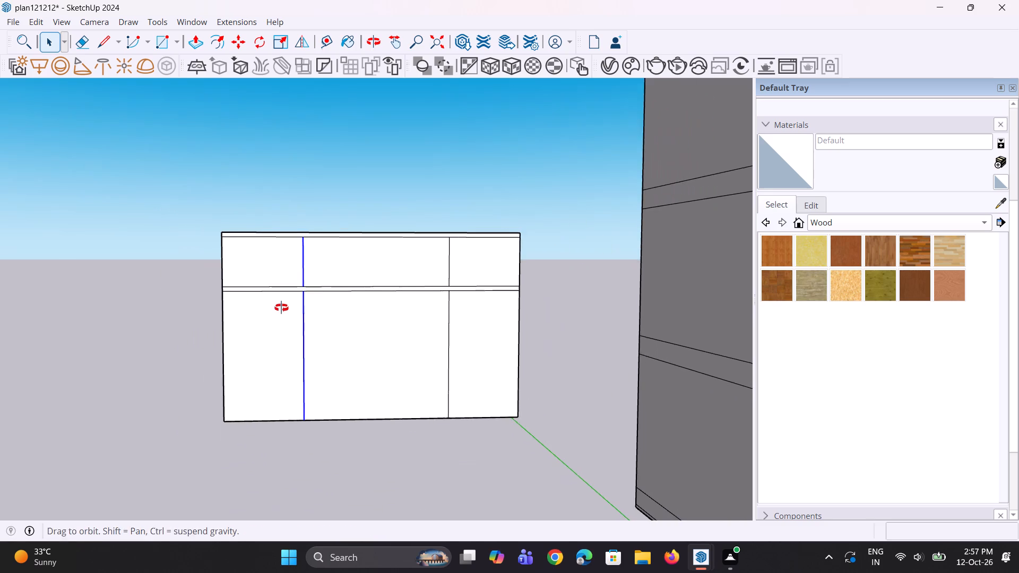
middle_click_drag(281, 308, 280, 318)
scroll(279, 289, "up", 2)
key("m")
scroll(294, 222, "up", 3)
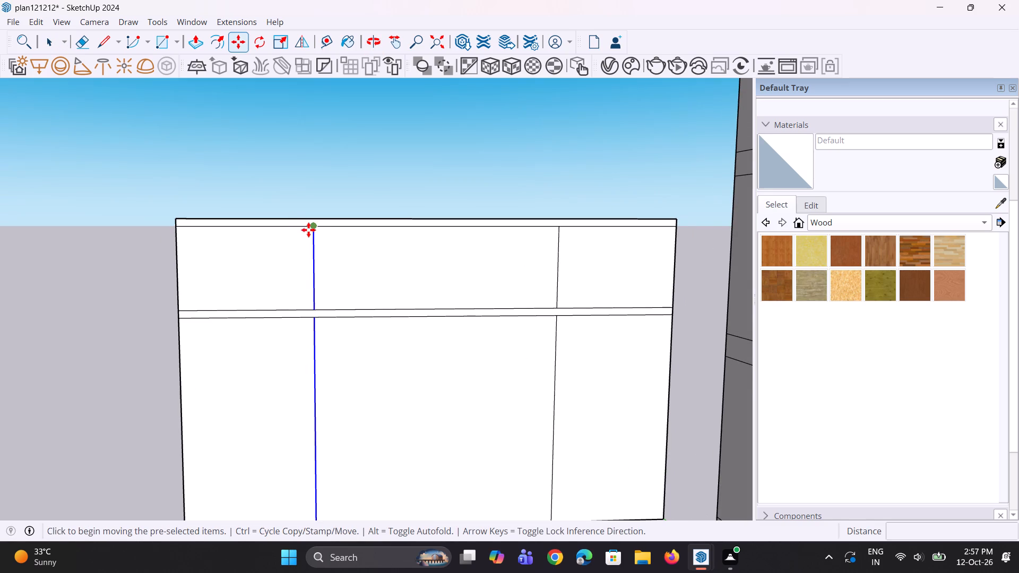
left_click(308, 230)
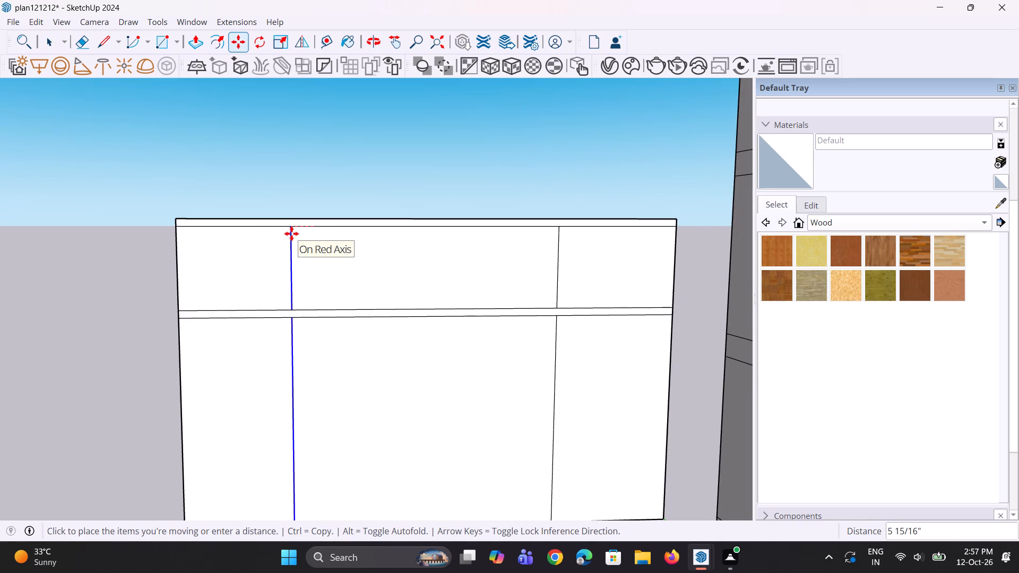
left_click(291, 233)
scroll(291, 233, "down", 5)
middle_click_drag(335, 297, 338, 282)
scroll(508, 281, "up", 1)
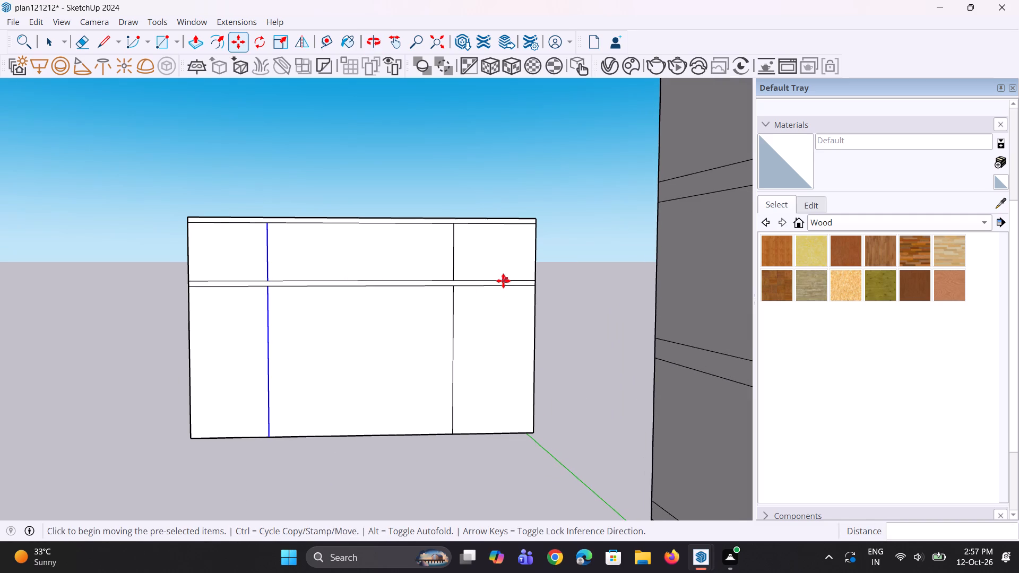
Move both segments of the right vertical divider line about 2" toward the slab's right edge.
key("space")
left_click(454, 250)
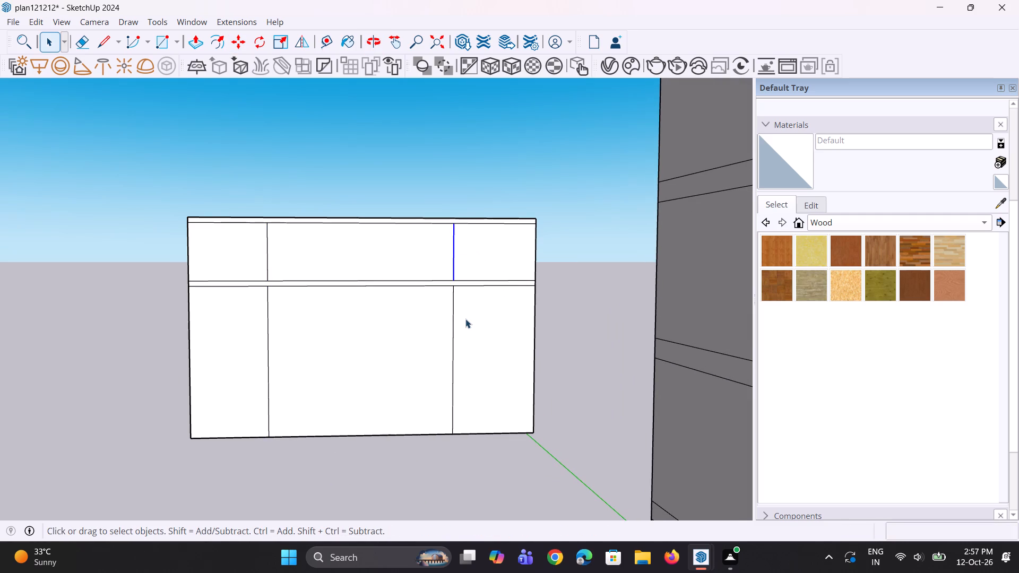
scroll(462, 321, "up", 2)
left_click(452, 310, "ctrl")
scroll(433, 263, "up", 2)
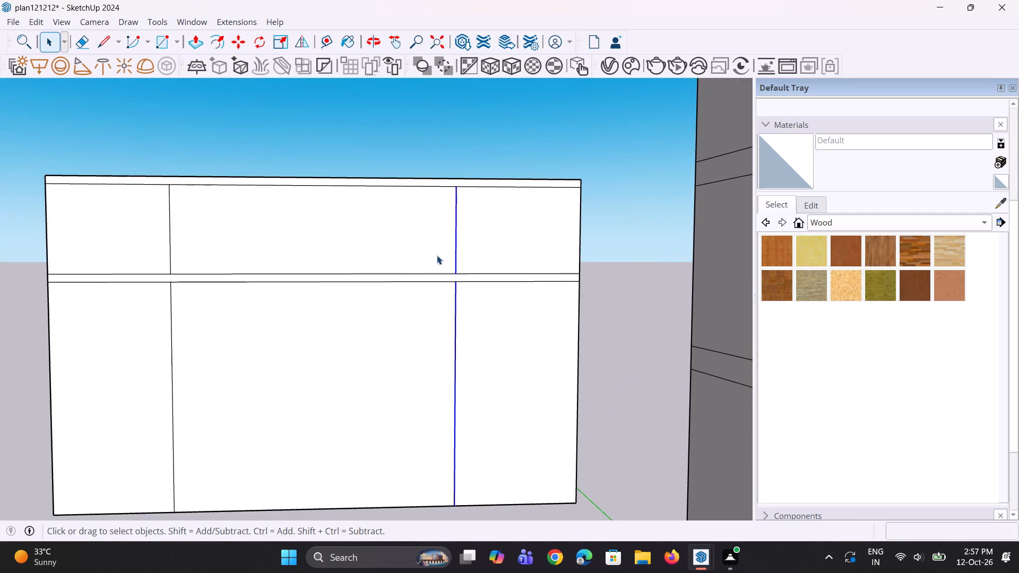
key("m")
left_click(455, 188)
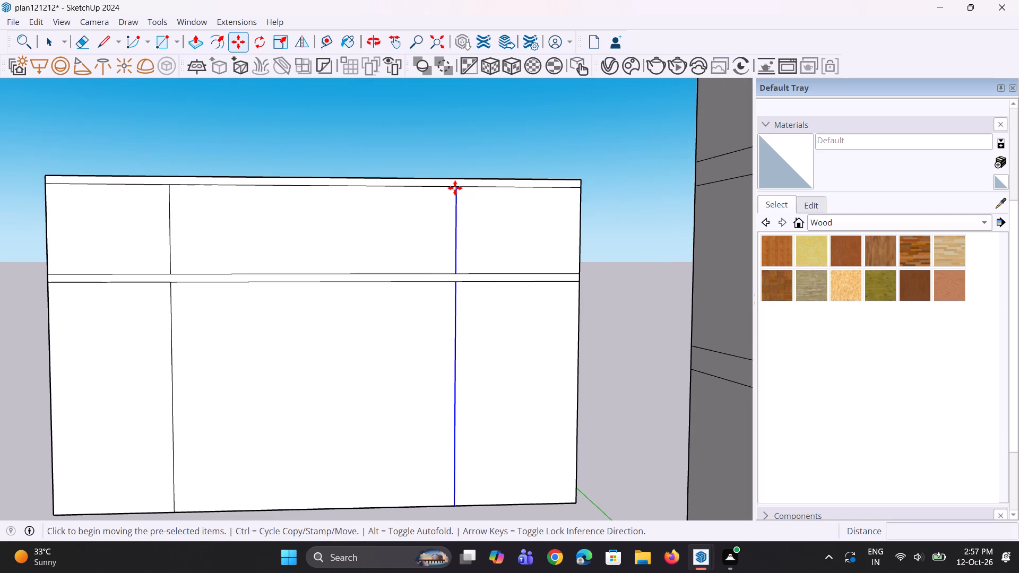
left_click(461, 186)
key("space")
key("v")
key("space")
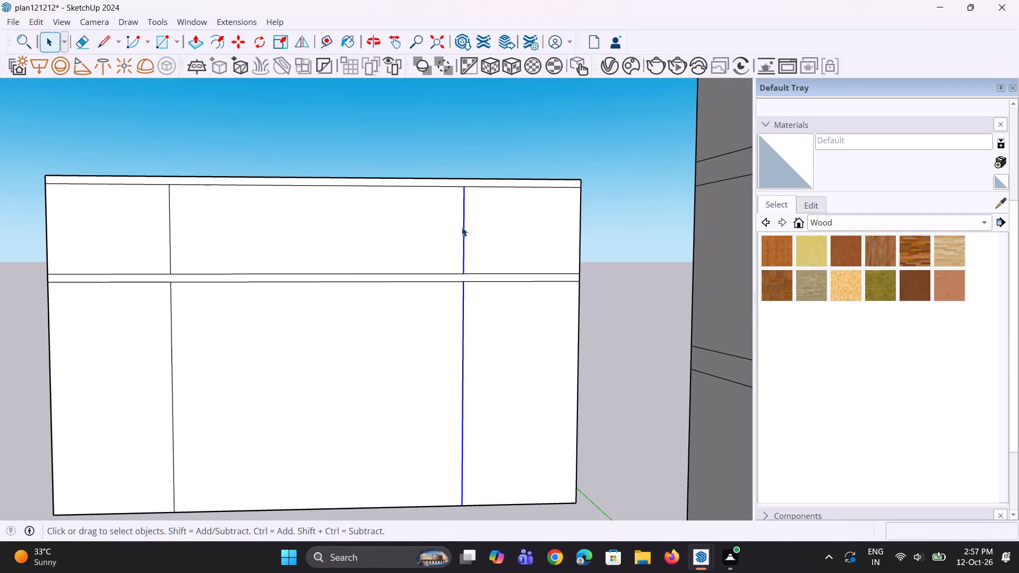
Copy both segments of the right divider line 2" toward the slab's centre to outline a thin divider.
key("m")
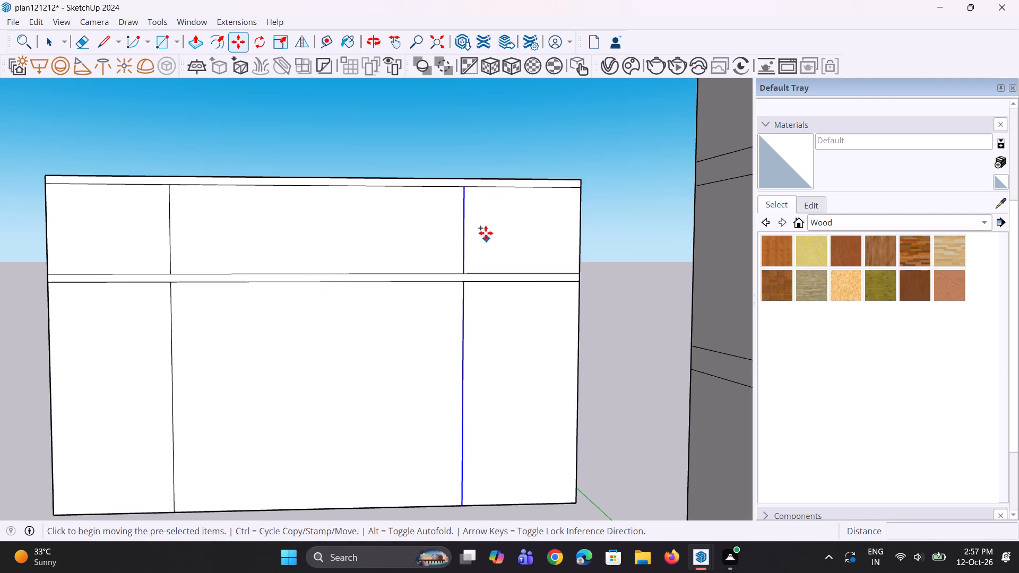
left_click(463, 190)
left_click(452, 188)
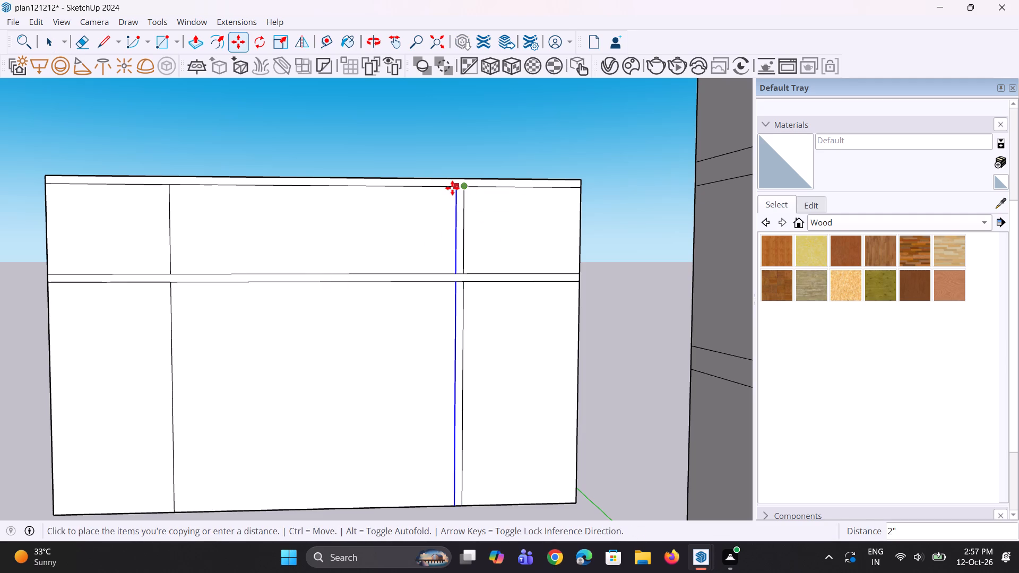
key("space")
key("space")
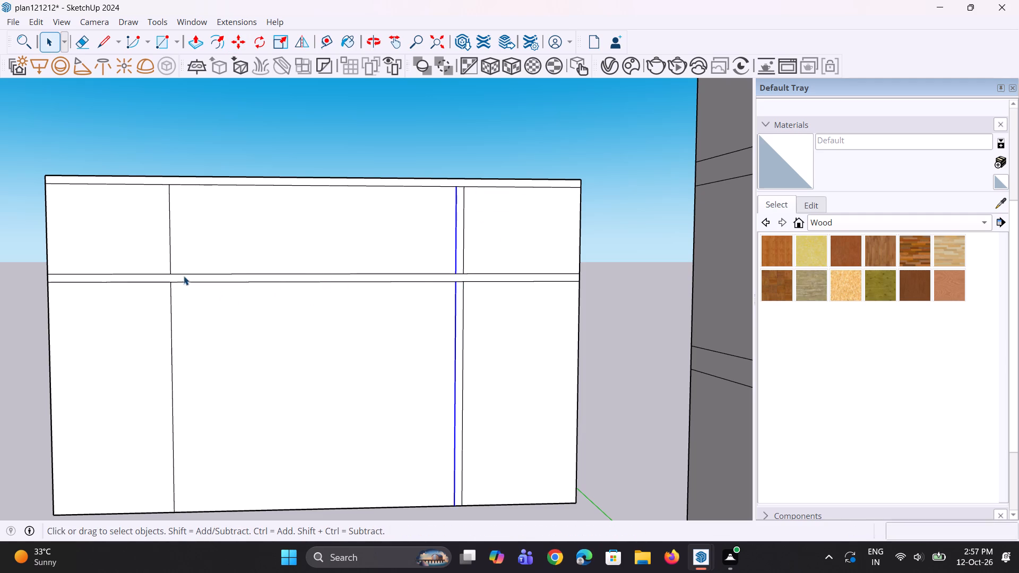
Copy both segments of the left divider line slightly toward the slab's centre to outline a matching thin divider.
left_click(171, 250)
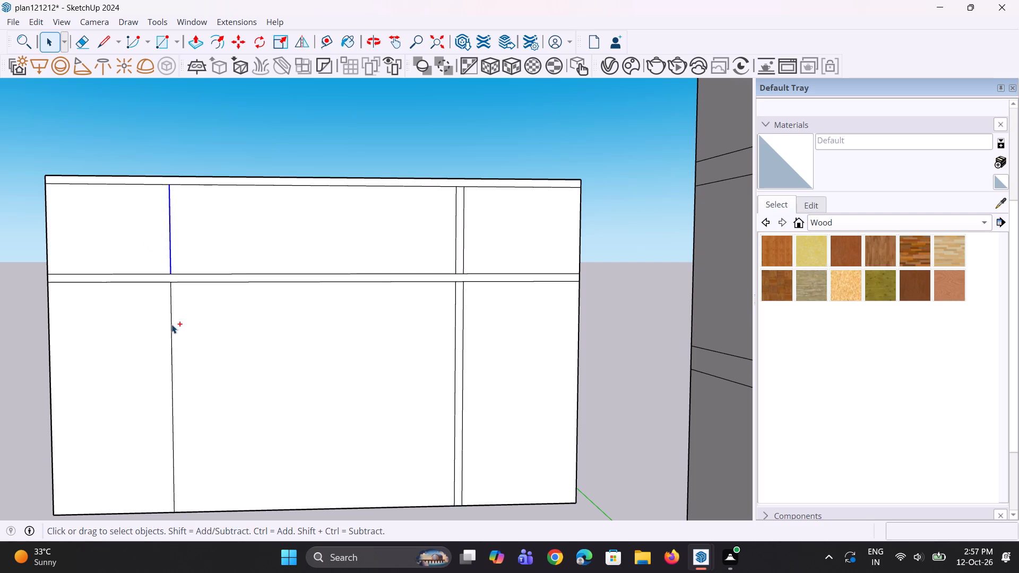
left_click(171, 324, "ctrl")
key("m")
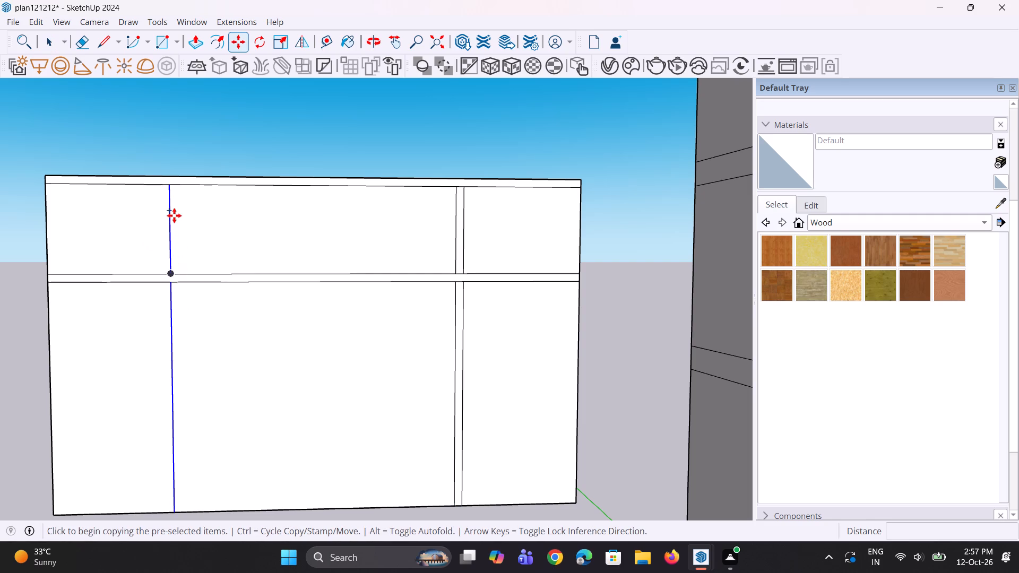
left_click(170, 182)
left_click(180, 185)
key("space")
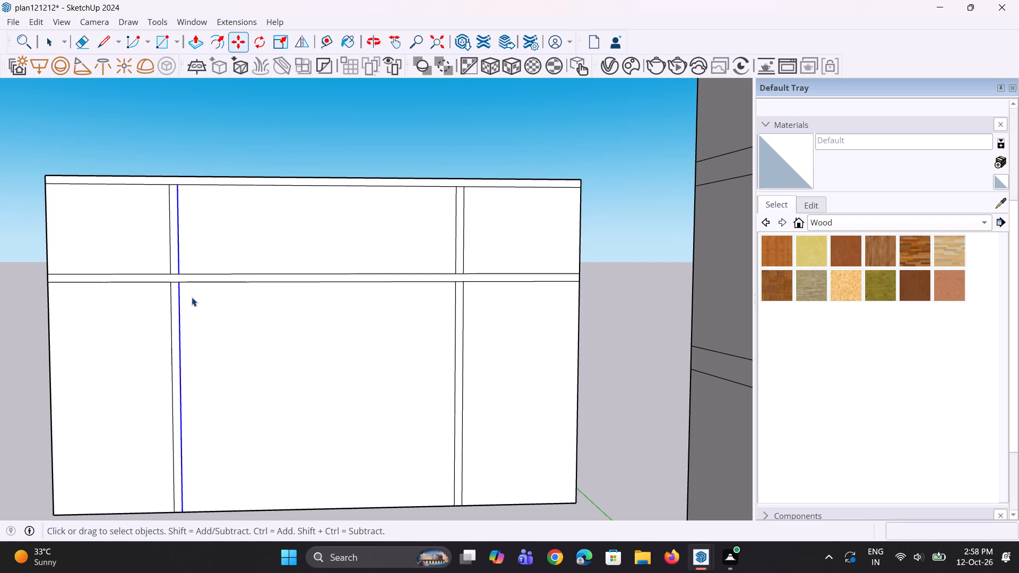
key("space")
Copy the left divider's inner line segments to the right divider's inner line, dividing the span with /2.
key("m")
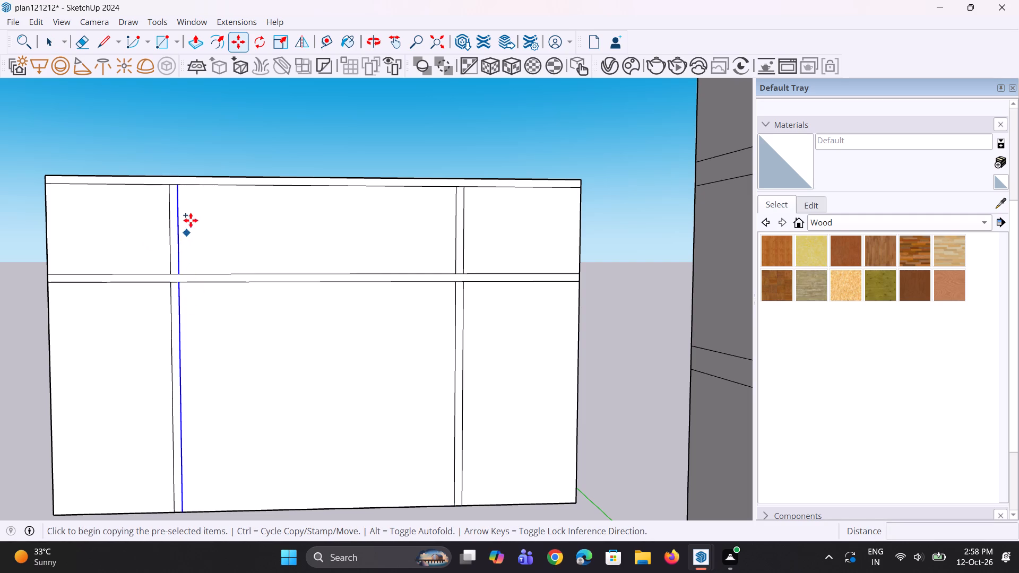
left_click(180, 188)
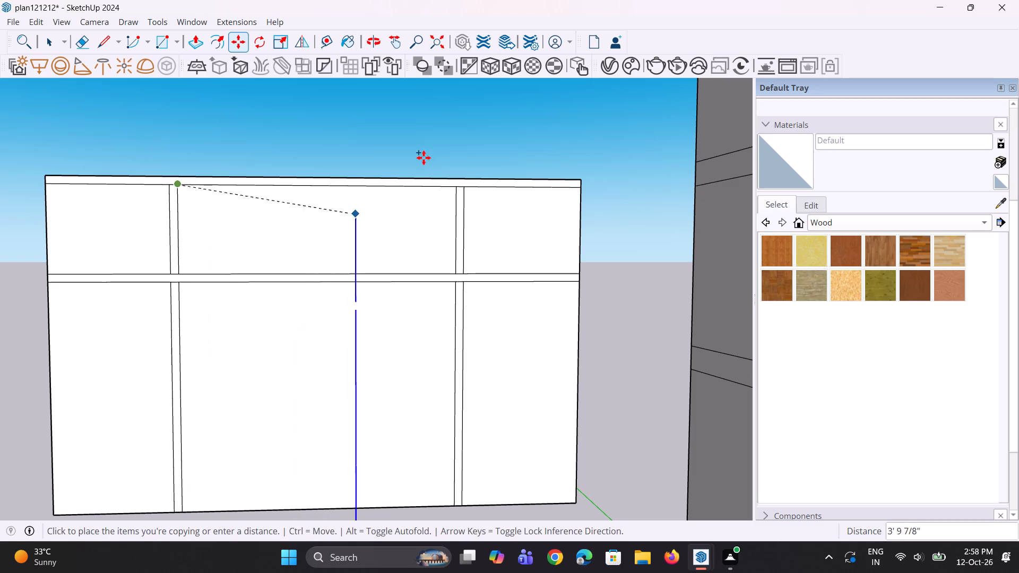
left_click(455, 187)
type("/2")
key("Return")
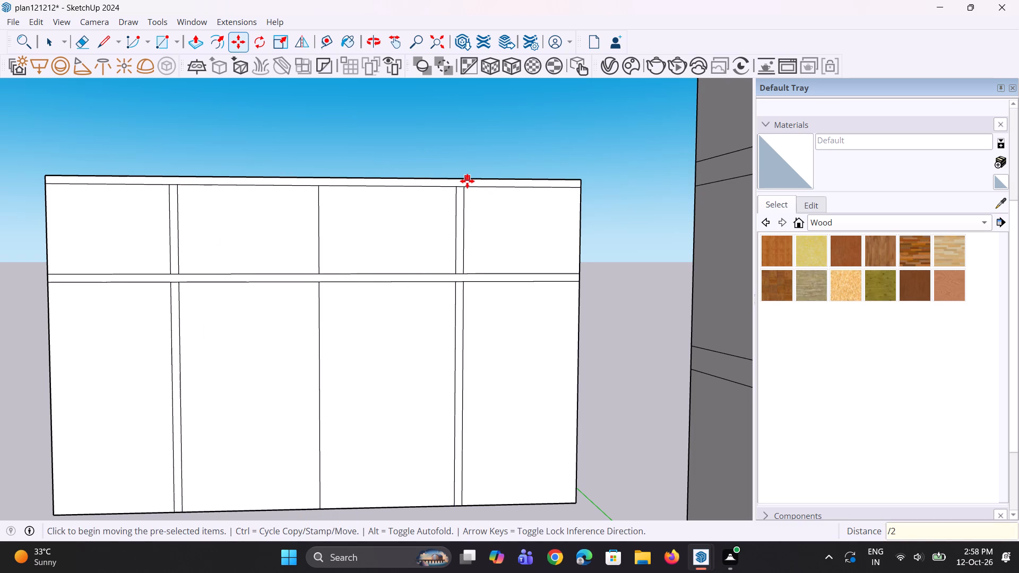
key("space")
key("space")
Copy both segments of the middle divider line 2" toward the slab's right edge to outline the central divider.
left_click(323, 220)
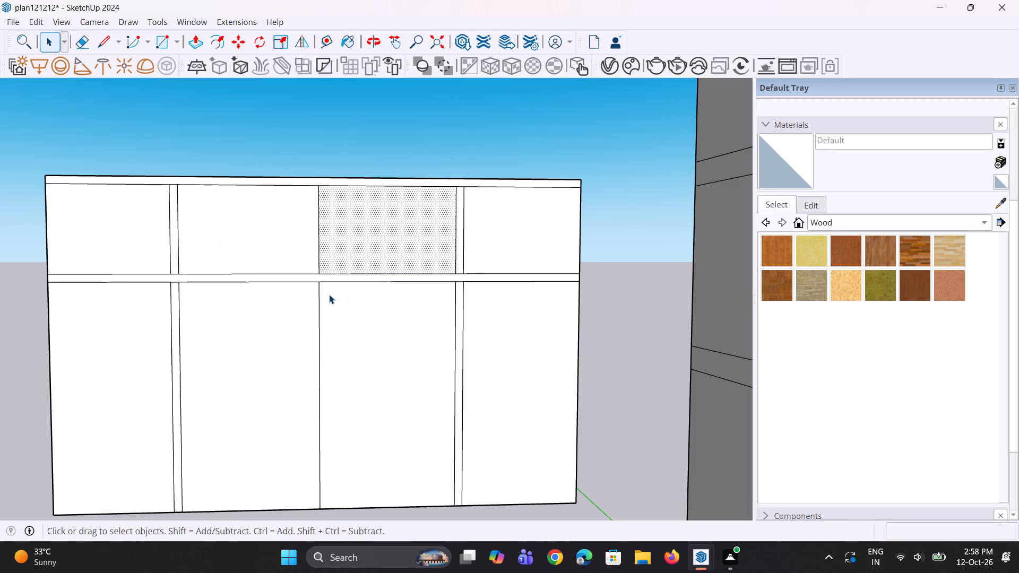
left_click(322, 307)
left_click(319, 307)
scroll(334, 232, "up", 2)
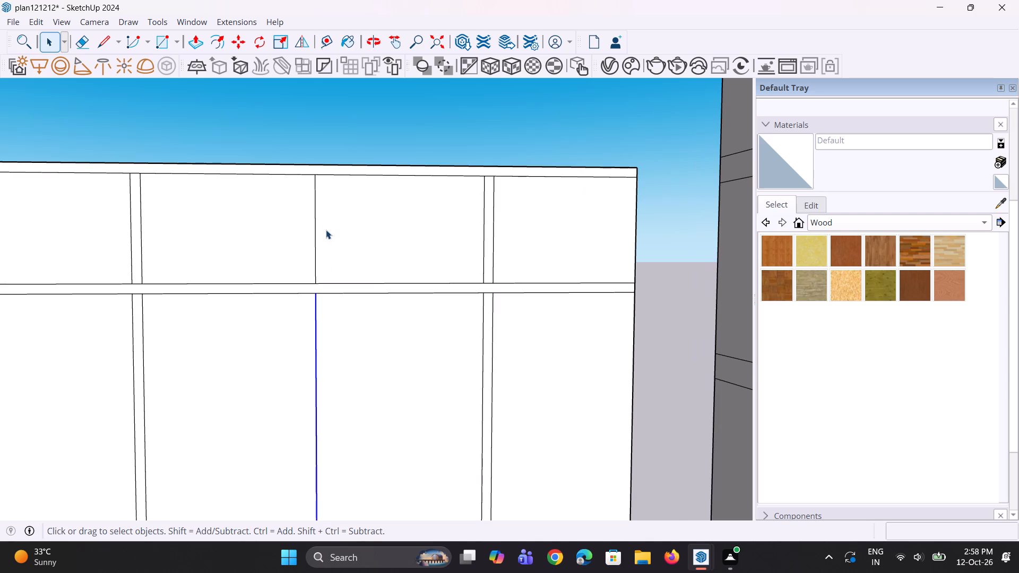
left_click(315, 224, "ctrl")
key("m")
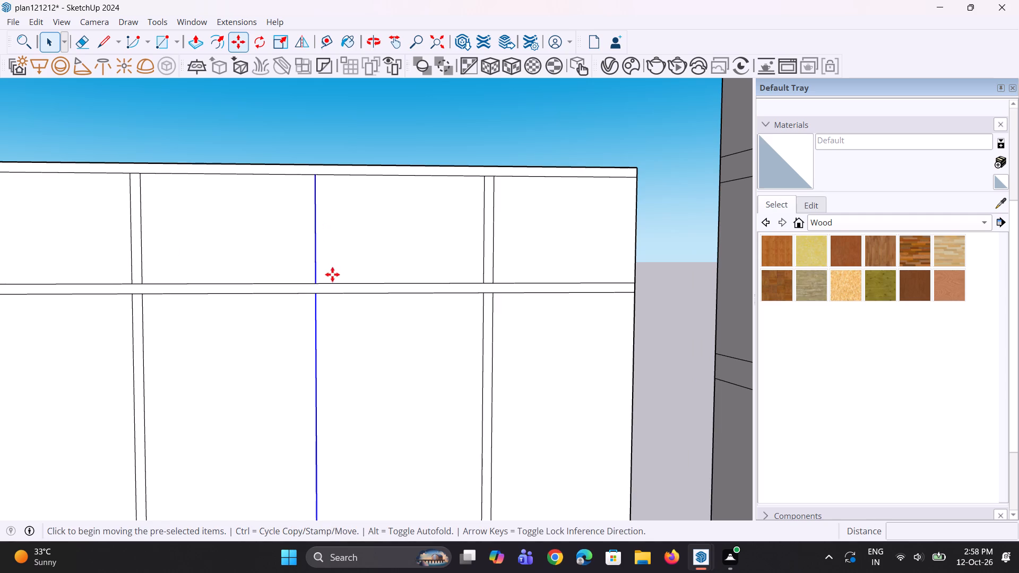
left_click(316, 177)
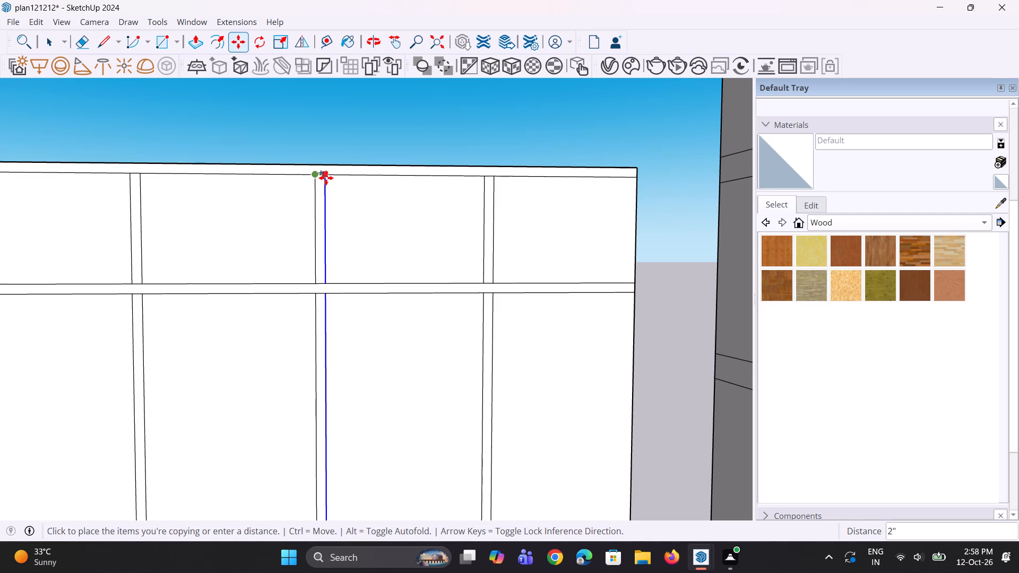
left_click(326, 177)
scroll(316, 228, "down", 6)
key("space")
key("space")
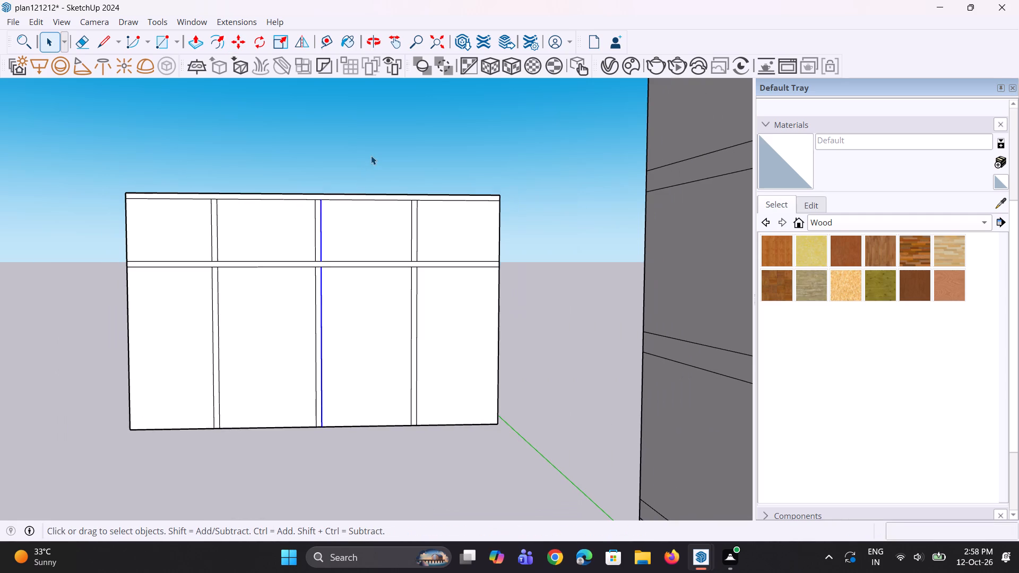
key("space")
left_click(372, 155)
Paint the top rail, middle rail, three upper dividers and central lower divider with Wood Cherry Original.
scroll(330, 275, "down", 5)
middle_click_drag(303, 303, 361, 322)
scroll(265, 277, "up", 2)
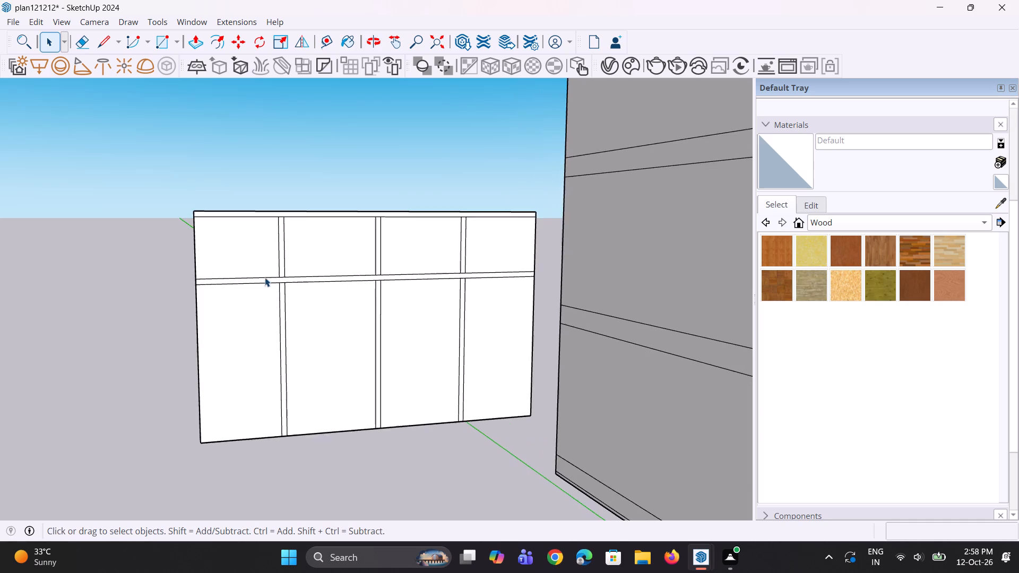
scroll(265, 277, "up", 7)
middle_click_drag(264, 276, 290, 312)
scroll(295, 220, "down", 3)
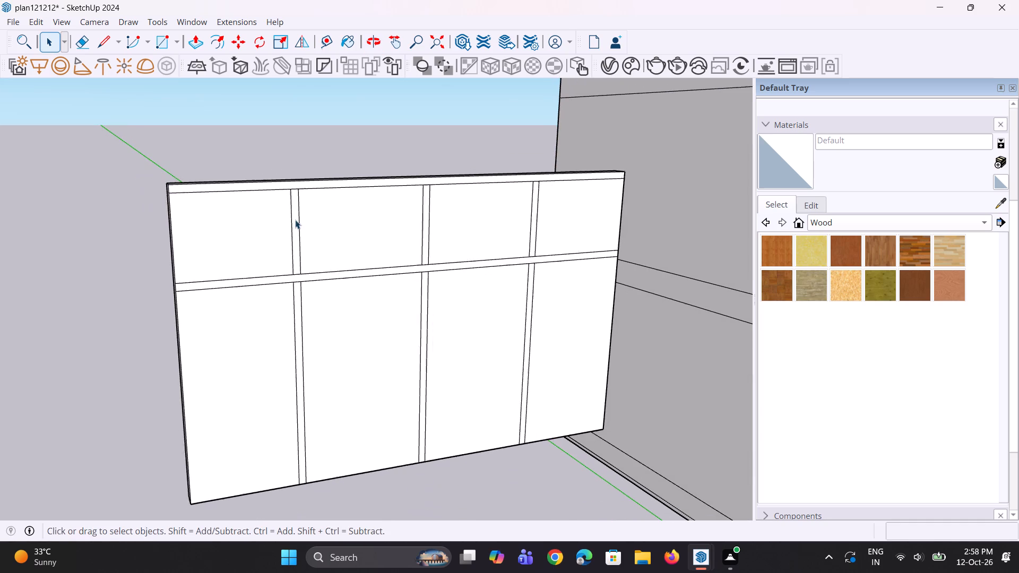
left_click(850, 253)
scroll(350, 189, "up", 3)
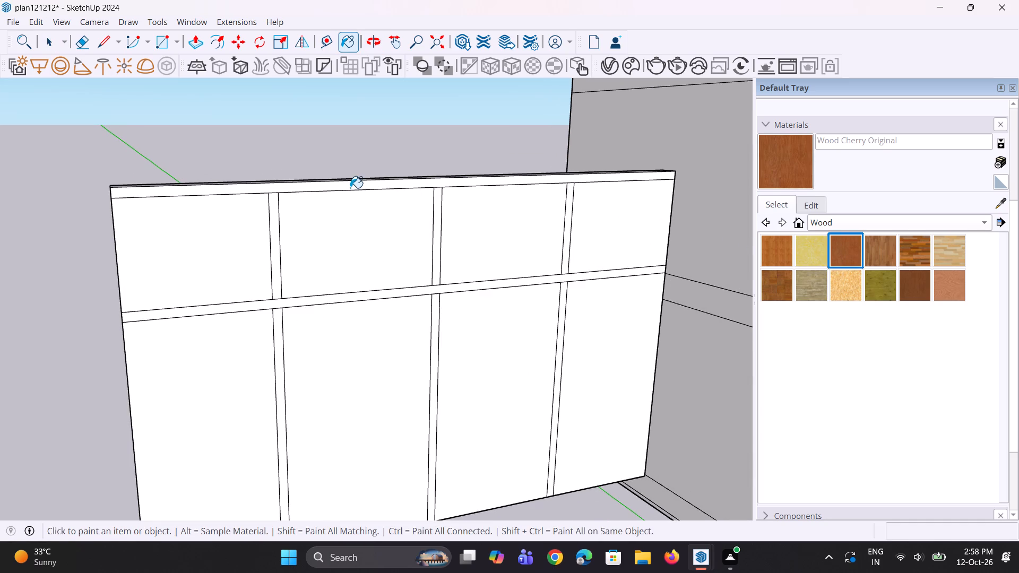
left_click(350, 187)
left_click(277, 233)
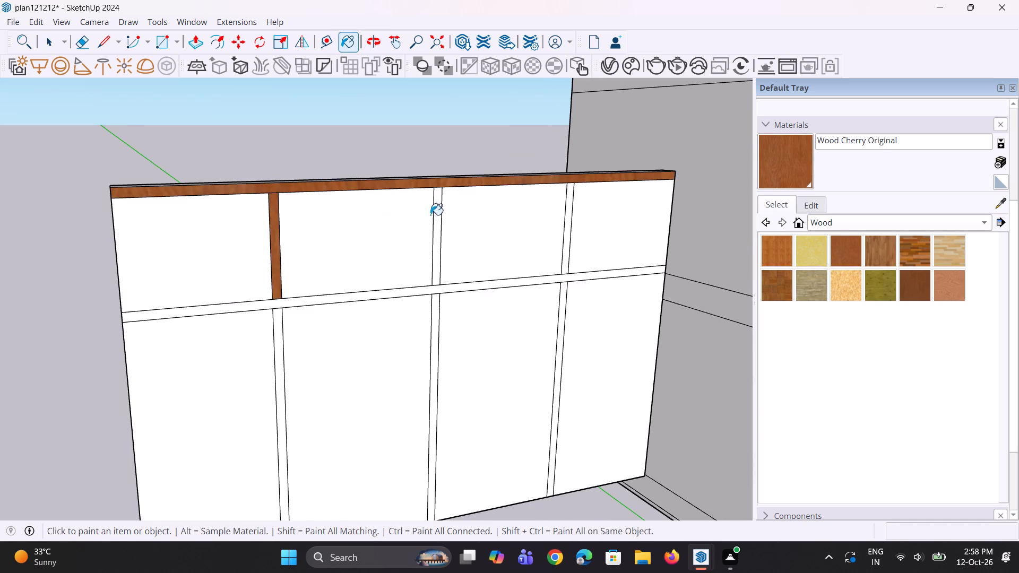
left_click(436, 218)
left_click(571, 205)
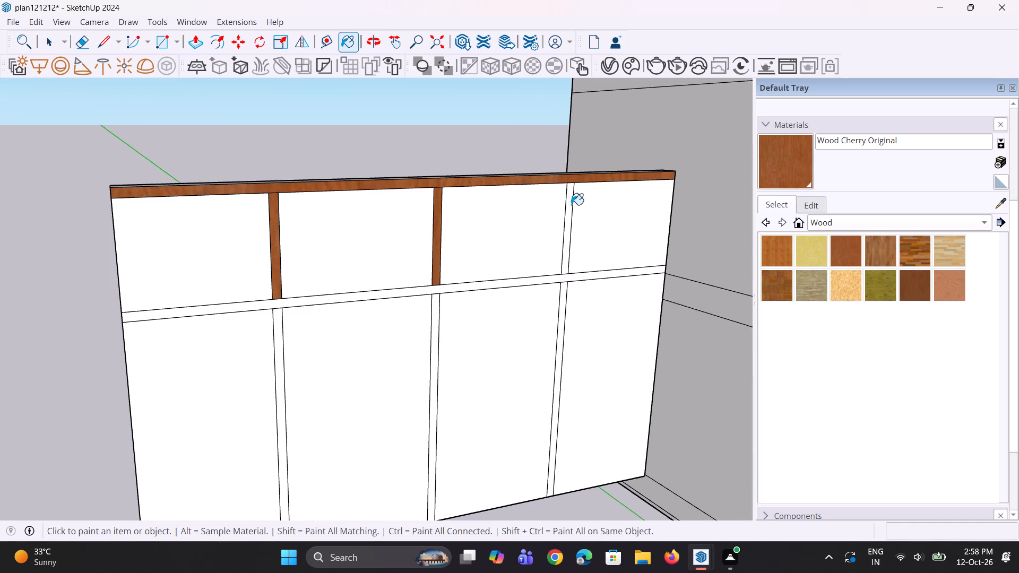
scroll(536, 279, "up", 2)
left_click(539, 280)
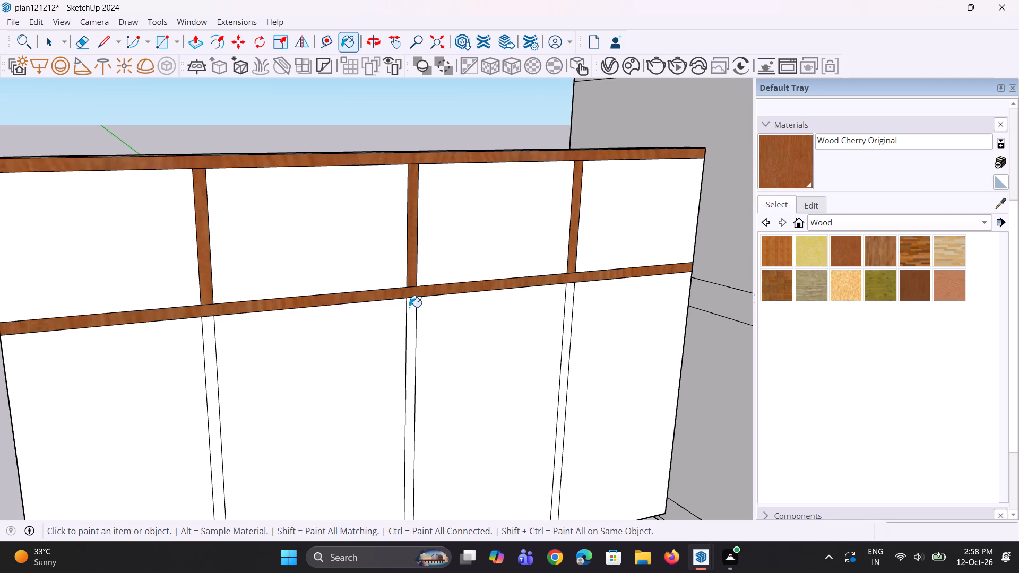
left_click(412, 310)
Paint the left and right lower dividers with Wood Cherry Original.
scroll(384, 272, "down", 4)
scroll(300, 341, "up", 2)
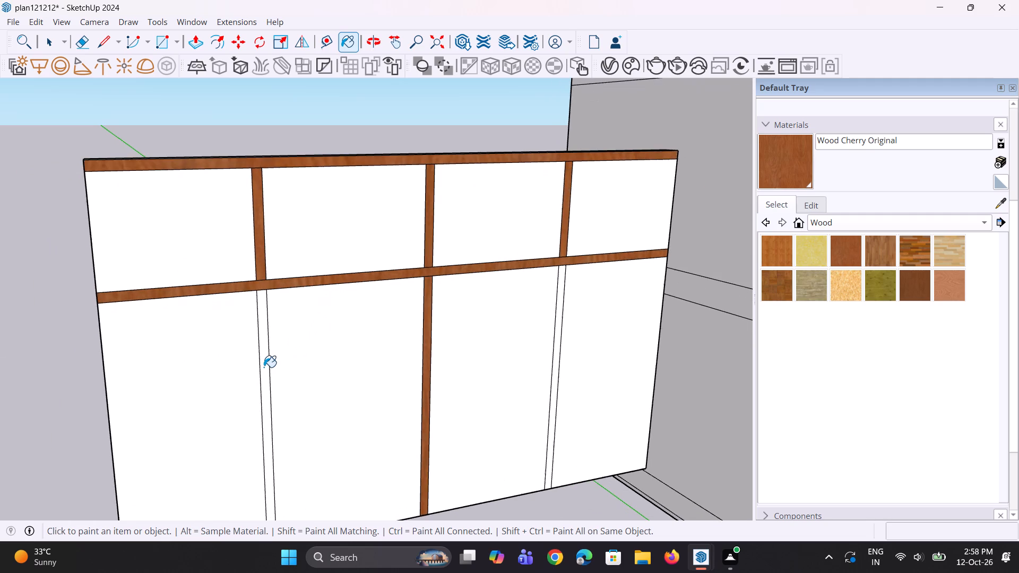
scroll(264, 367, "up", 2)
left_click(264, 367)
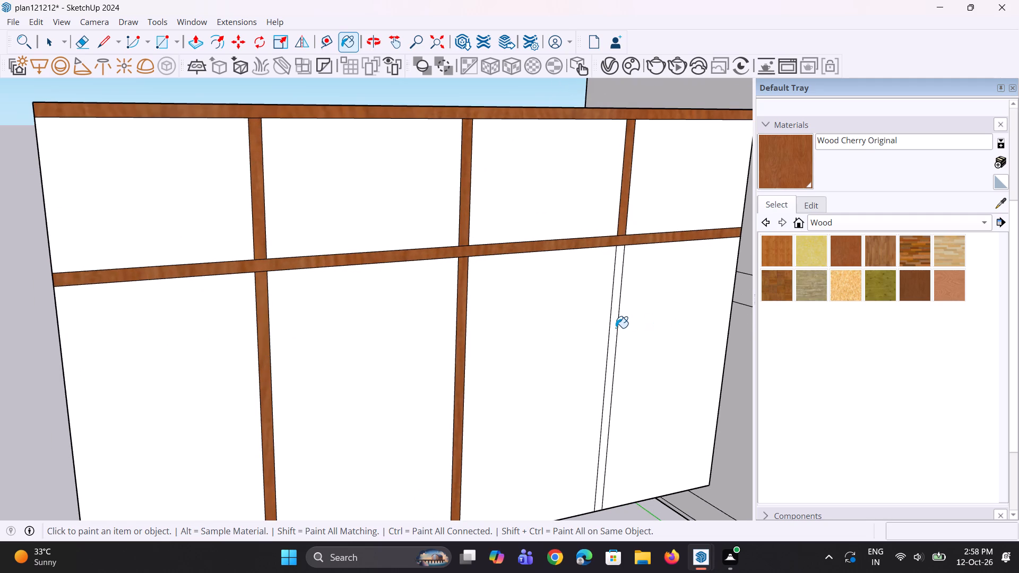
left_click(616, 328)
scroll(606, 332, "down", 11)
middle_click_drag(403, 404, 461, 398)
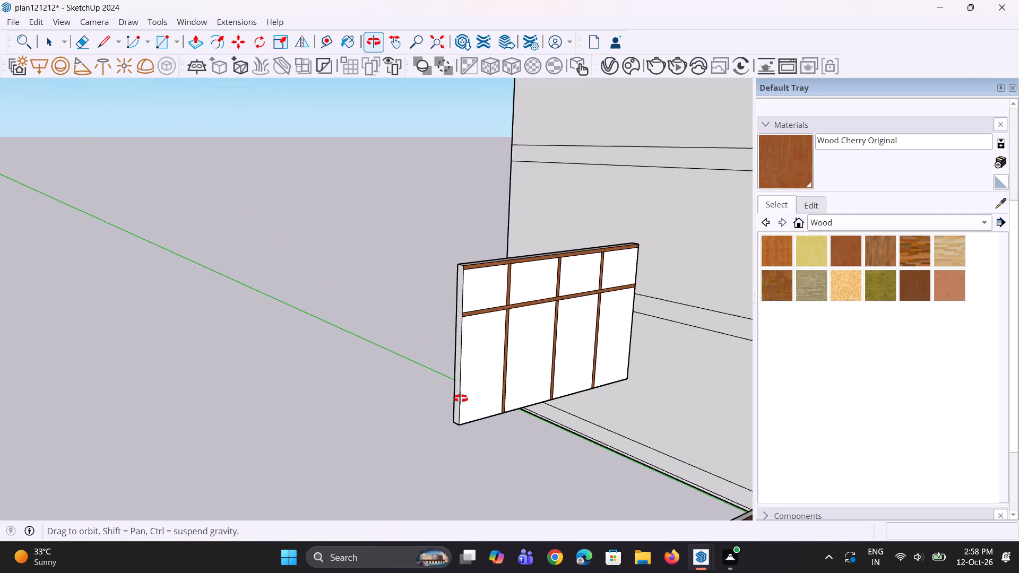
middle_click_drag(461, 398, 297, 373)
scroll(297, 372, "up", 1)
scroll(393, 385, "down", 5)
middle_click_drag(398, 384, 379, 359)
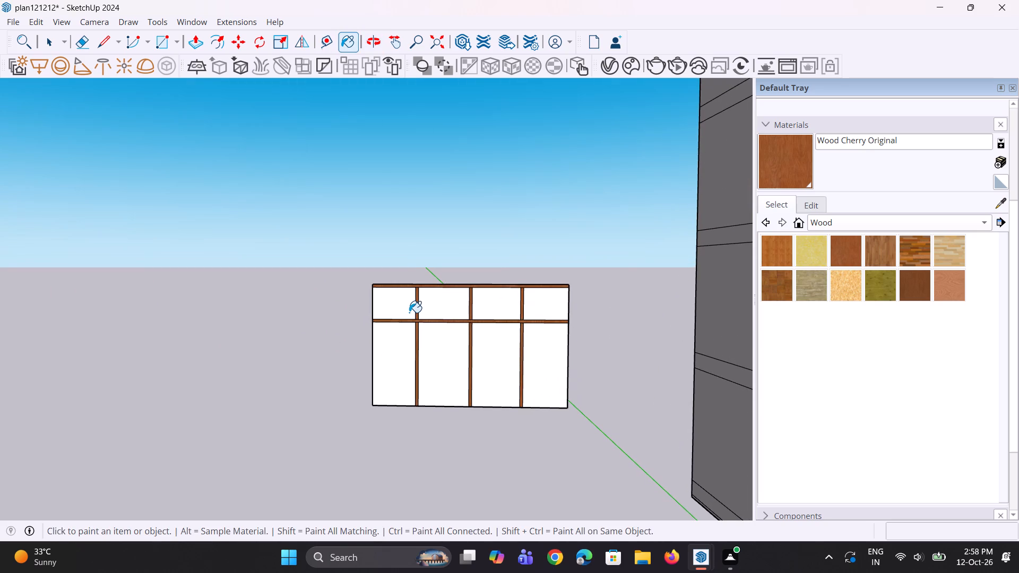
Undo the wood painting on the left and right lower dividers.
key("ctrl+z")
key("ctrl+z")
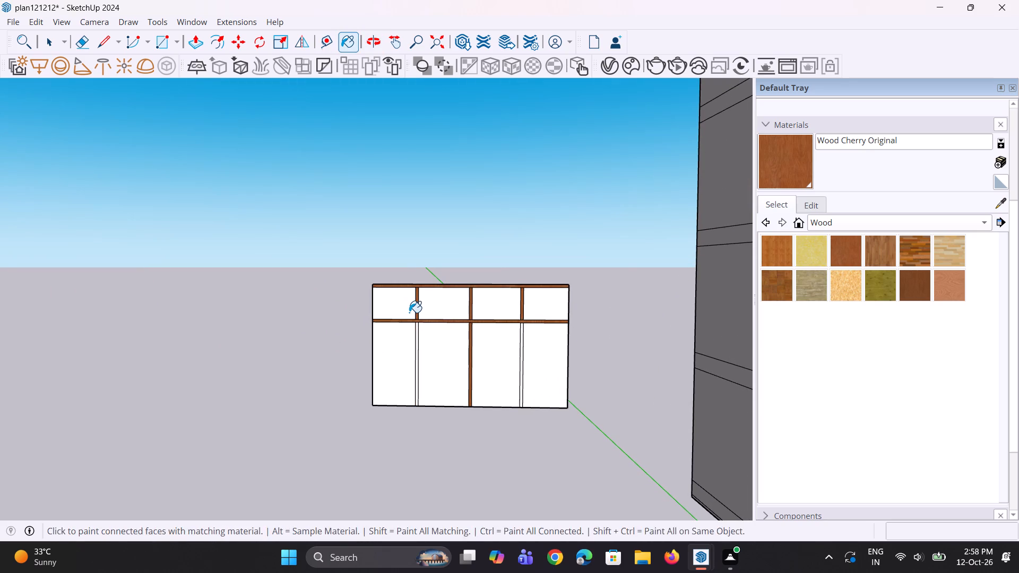
Undo the remaining wood painting on the panel's rails, upper dividers and central lower divider.
key("ctrl+z")
key("ctrl+z")
key("ctrl+z")
key("ctrl+z")
key("ctrl+z")
key("ctrl+z")
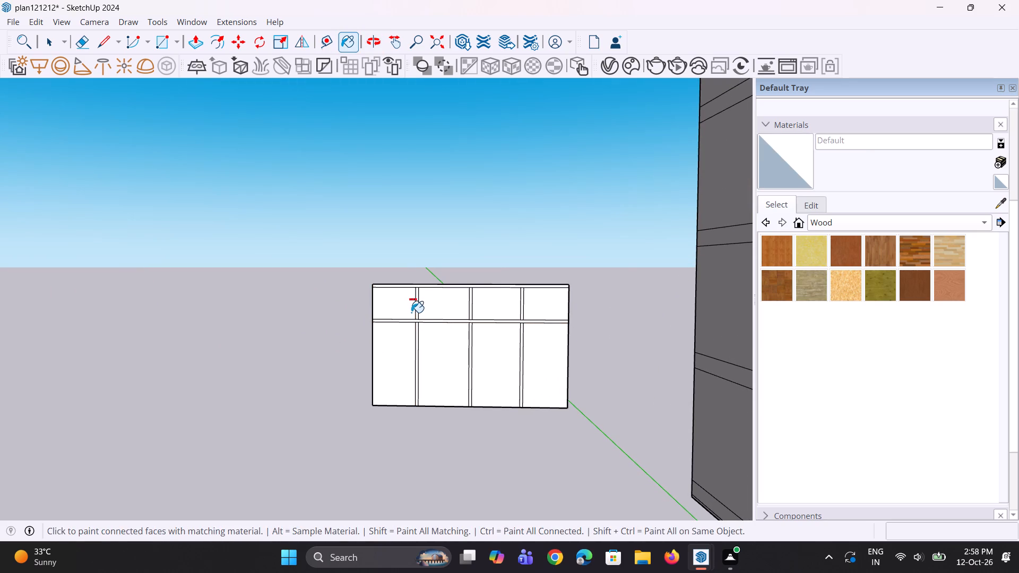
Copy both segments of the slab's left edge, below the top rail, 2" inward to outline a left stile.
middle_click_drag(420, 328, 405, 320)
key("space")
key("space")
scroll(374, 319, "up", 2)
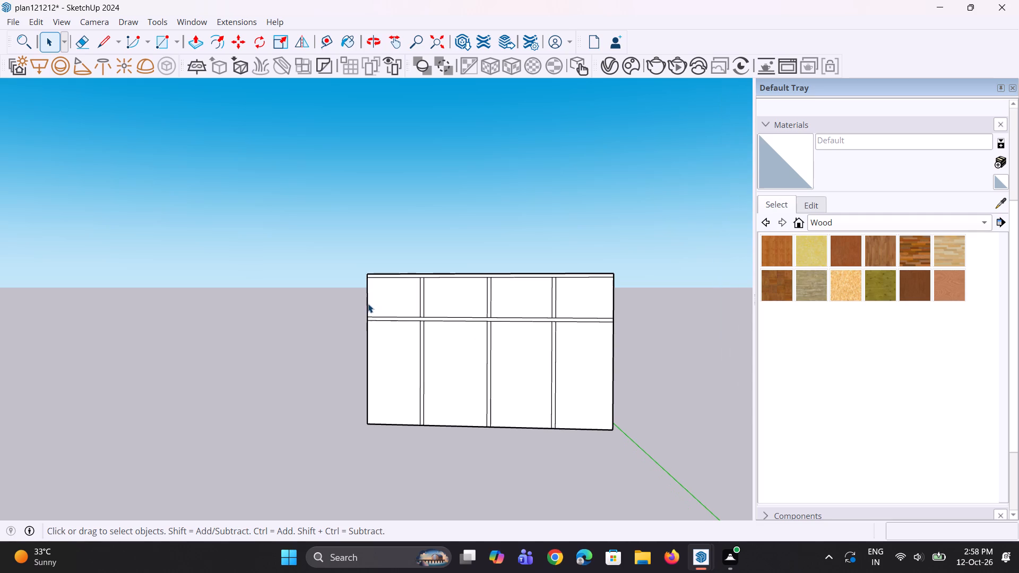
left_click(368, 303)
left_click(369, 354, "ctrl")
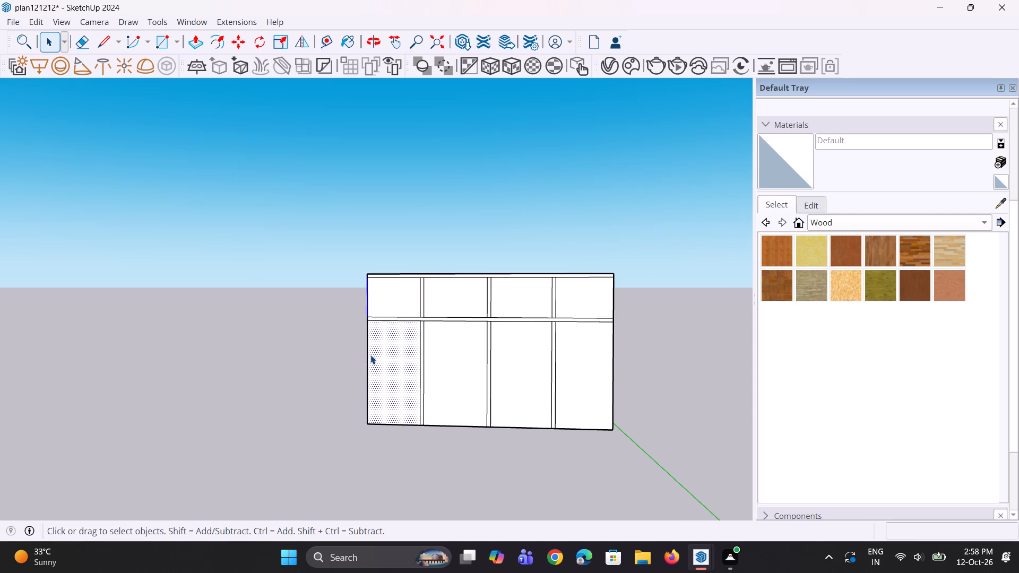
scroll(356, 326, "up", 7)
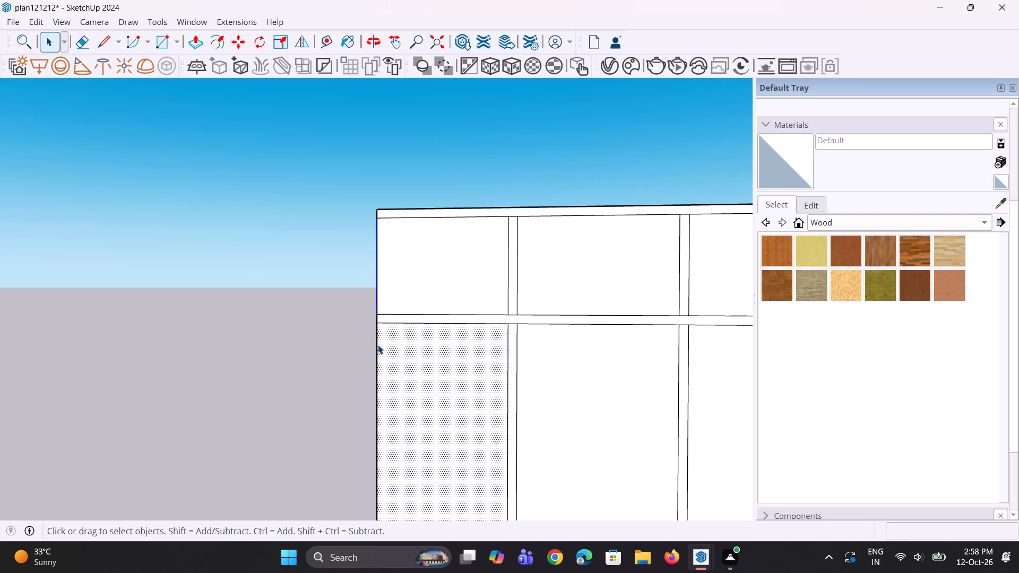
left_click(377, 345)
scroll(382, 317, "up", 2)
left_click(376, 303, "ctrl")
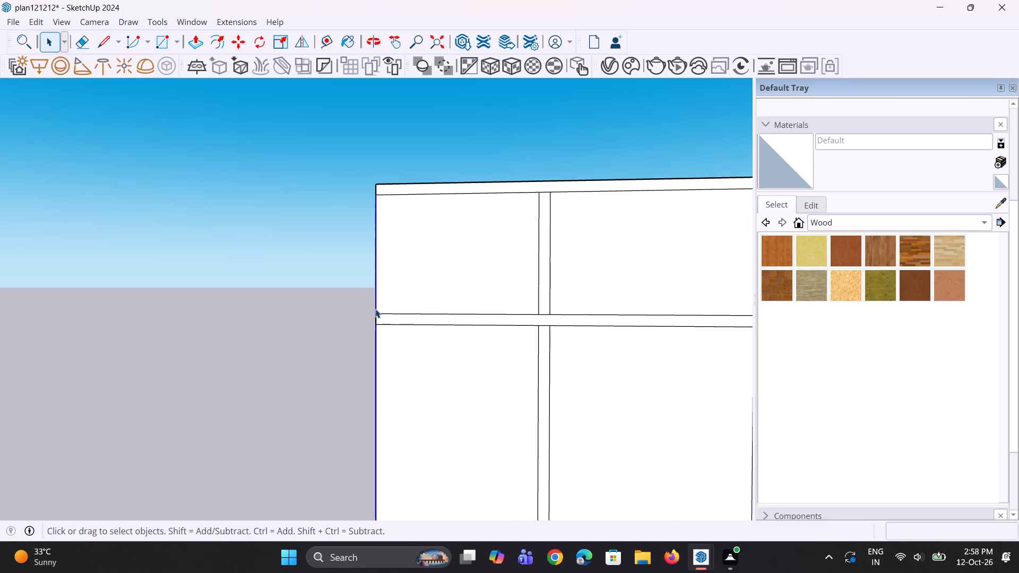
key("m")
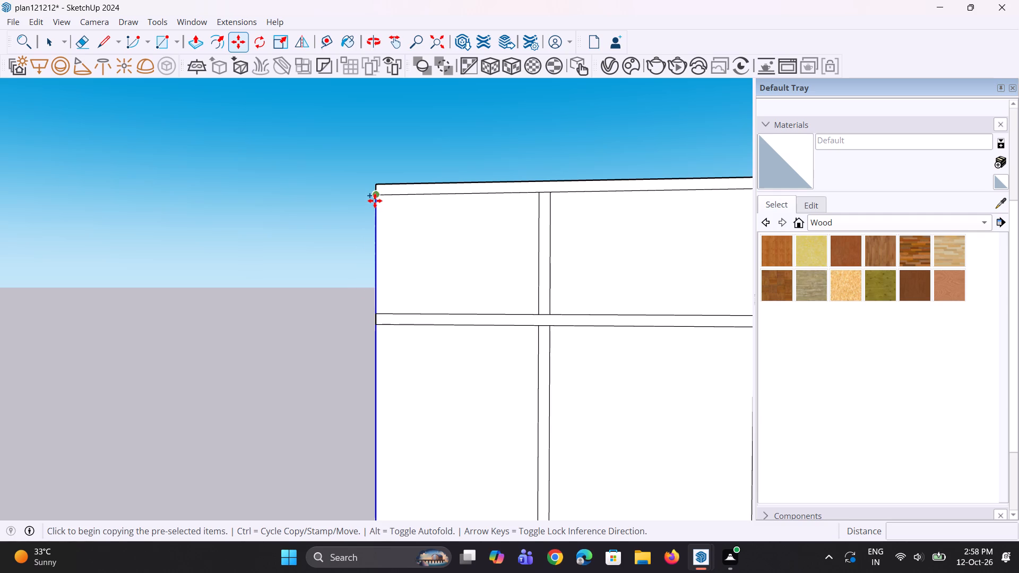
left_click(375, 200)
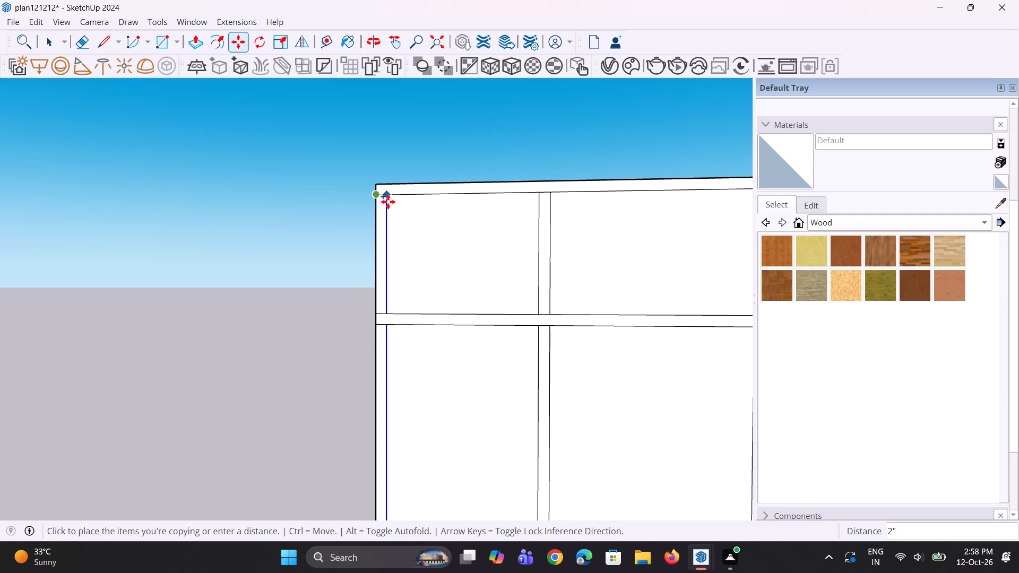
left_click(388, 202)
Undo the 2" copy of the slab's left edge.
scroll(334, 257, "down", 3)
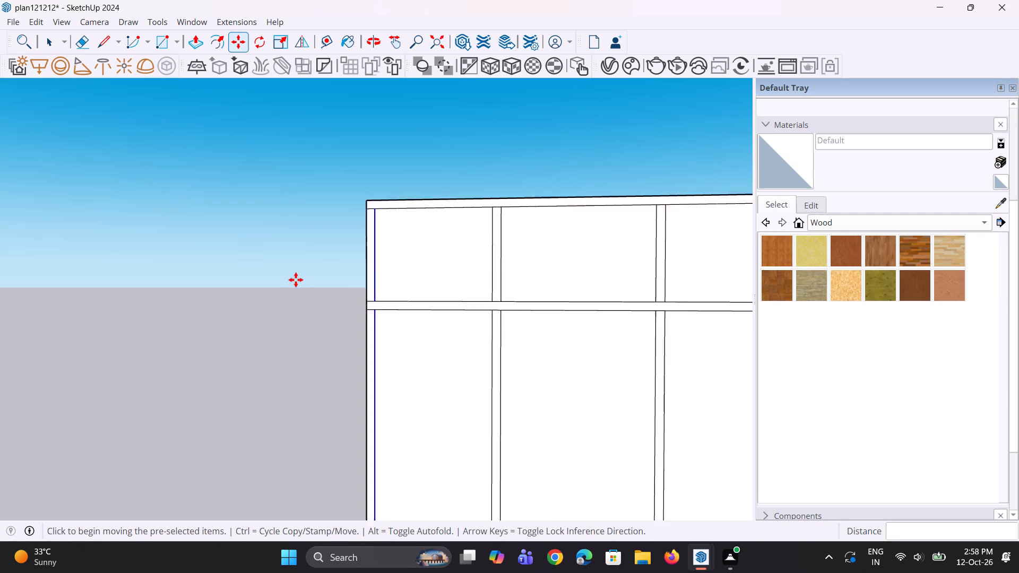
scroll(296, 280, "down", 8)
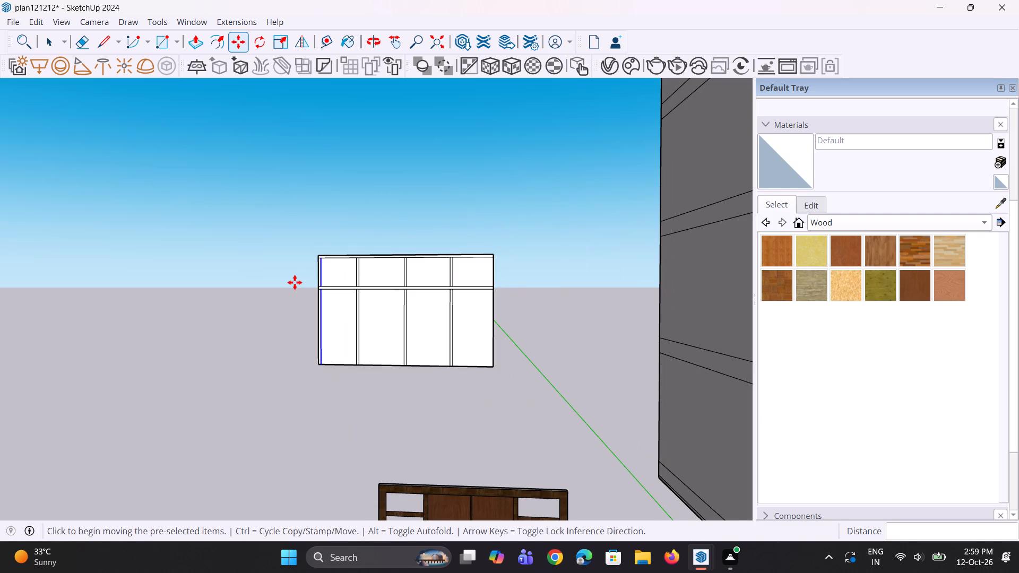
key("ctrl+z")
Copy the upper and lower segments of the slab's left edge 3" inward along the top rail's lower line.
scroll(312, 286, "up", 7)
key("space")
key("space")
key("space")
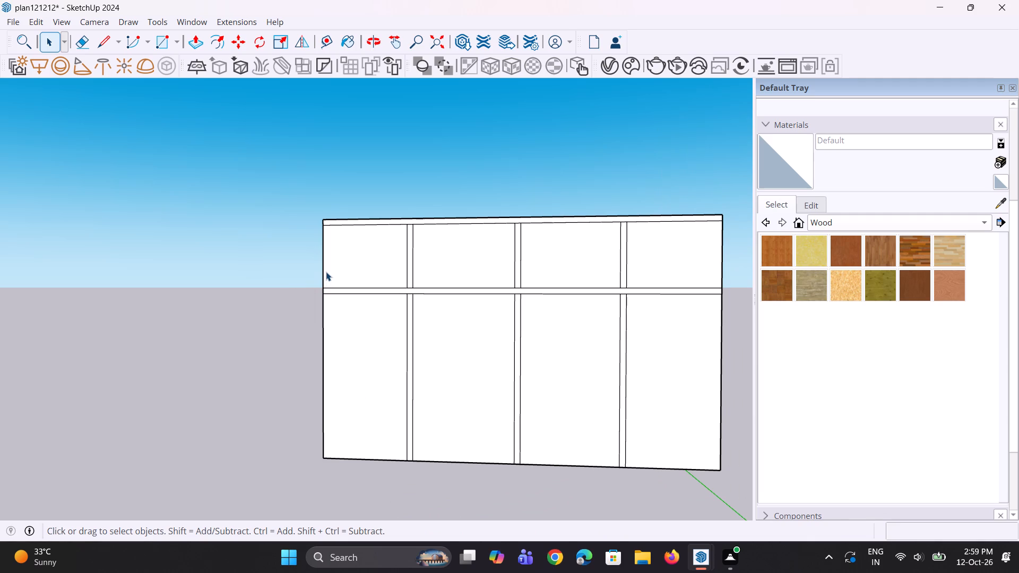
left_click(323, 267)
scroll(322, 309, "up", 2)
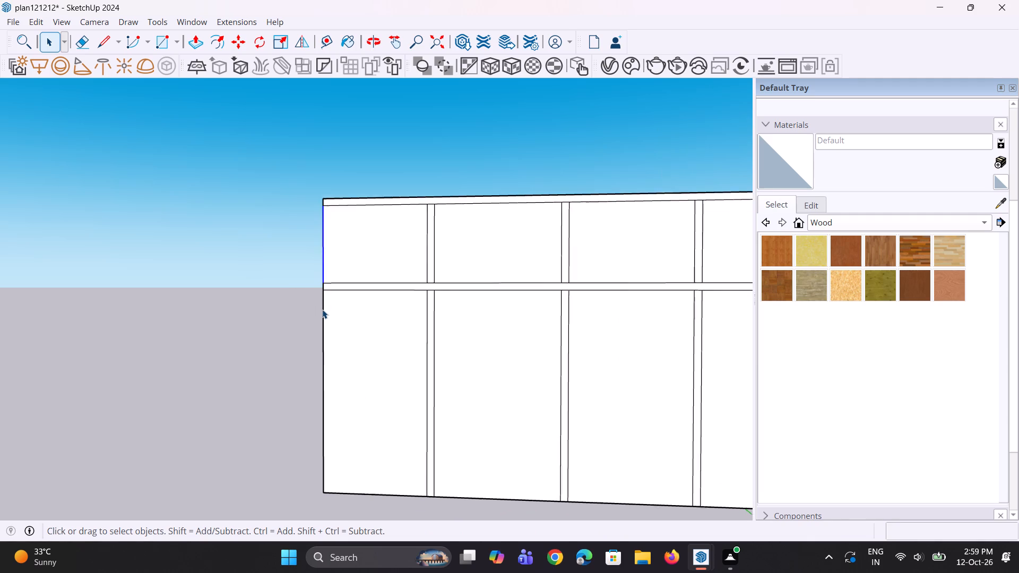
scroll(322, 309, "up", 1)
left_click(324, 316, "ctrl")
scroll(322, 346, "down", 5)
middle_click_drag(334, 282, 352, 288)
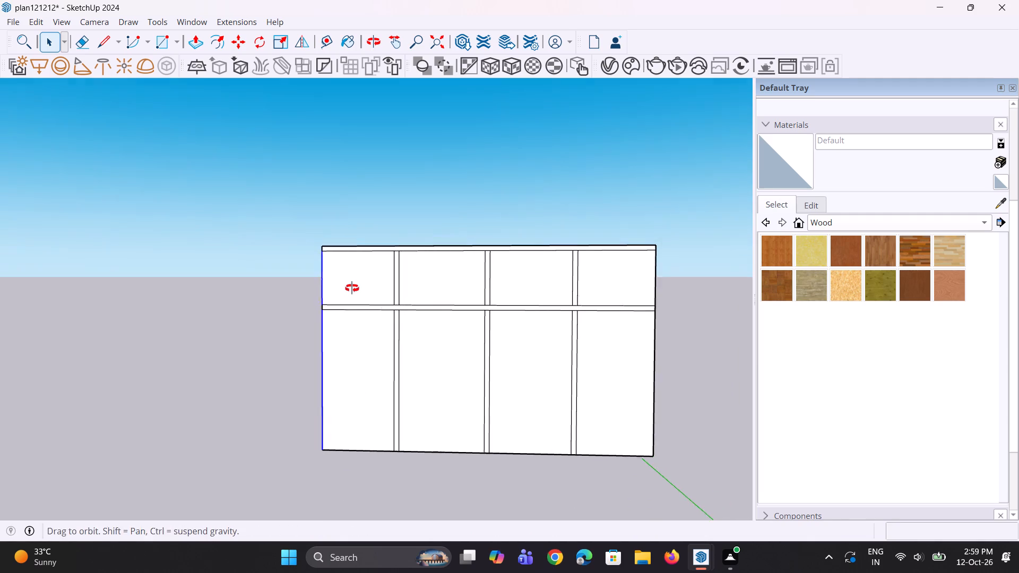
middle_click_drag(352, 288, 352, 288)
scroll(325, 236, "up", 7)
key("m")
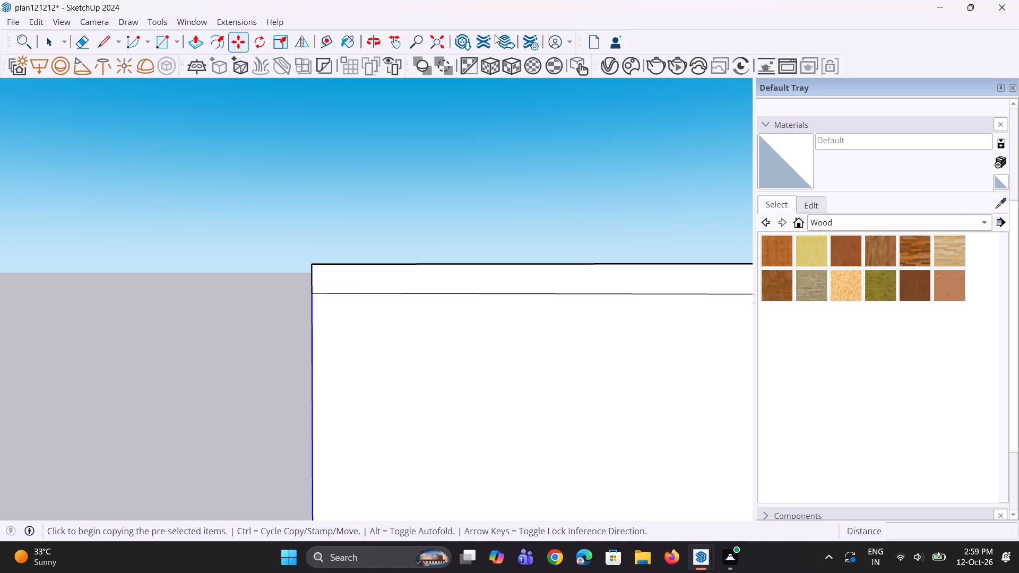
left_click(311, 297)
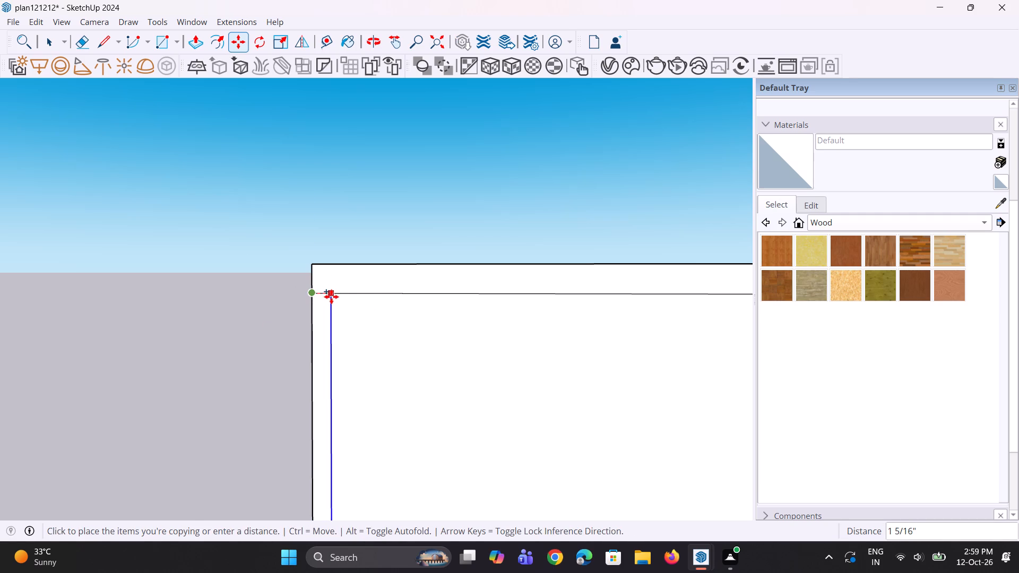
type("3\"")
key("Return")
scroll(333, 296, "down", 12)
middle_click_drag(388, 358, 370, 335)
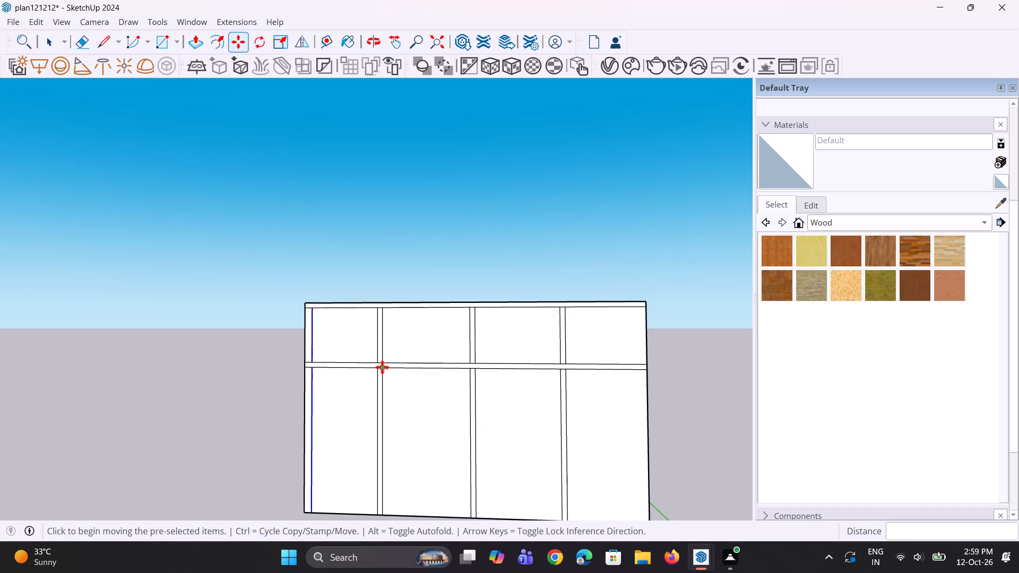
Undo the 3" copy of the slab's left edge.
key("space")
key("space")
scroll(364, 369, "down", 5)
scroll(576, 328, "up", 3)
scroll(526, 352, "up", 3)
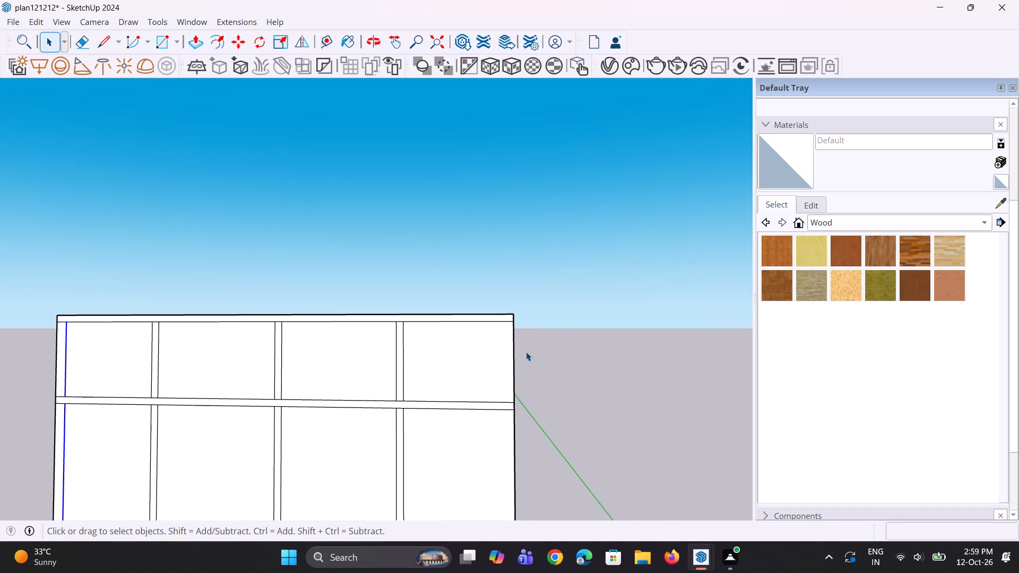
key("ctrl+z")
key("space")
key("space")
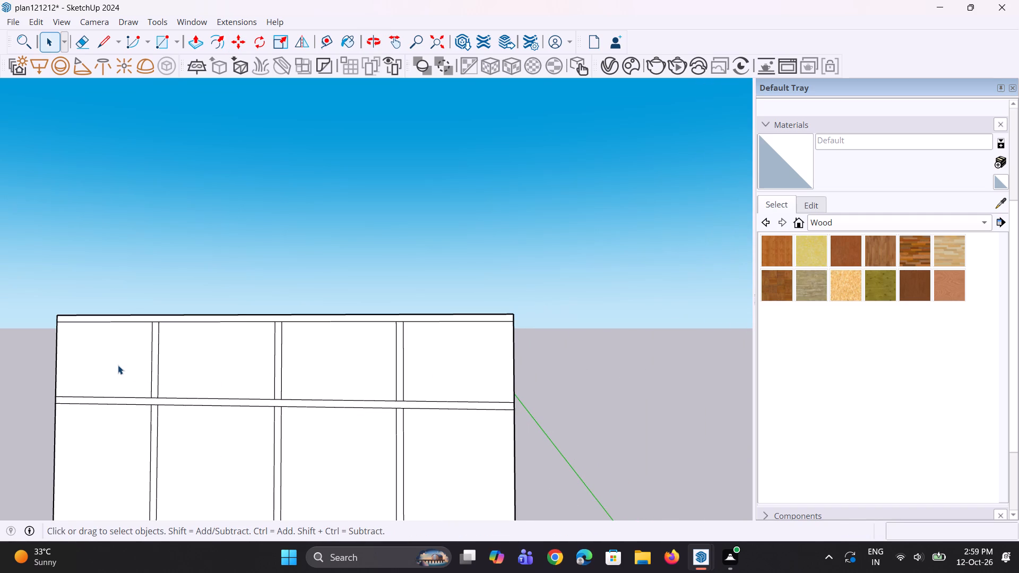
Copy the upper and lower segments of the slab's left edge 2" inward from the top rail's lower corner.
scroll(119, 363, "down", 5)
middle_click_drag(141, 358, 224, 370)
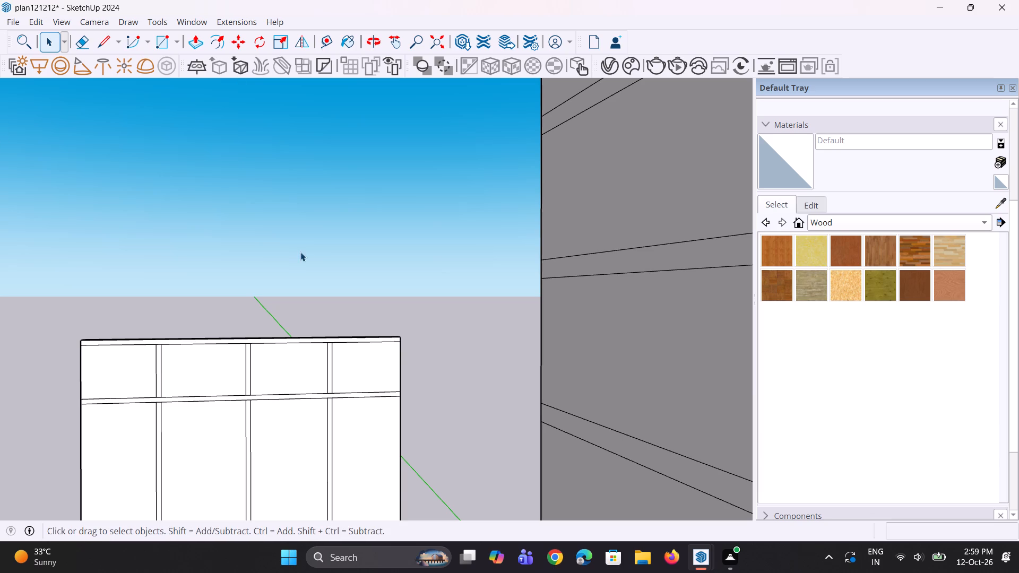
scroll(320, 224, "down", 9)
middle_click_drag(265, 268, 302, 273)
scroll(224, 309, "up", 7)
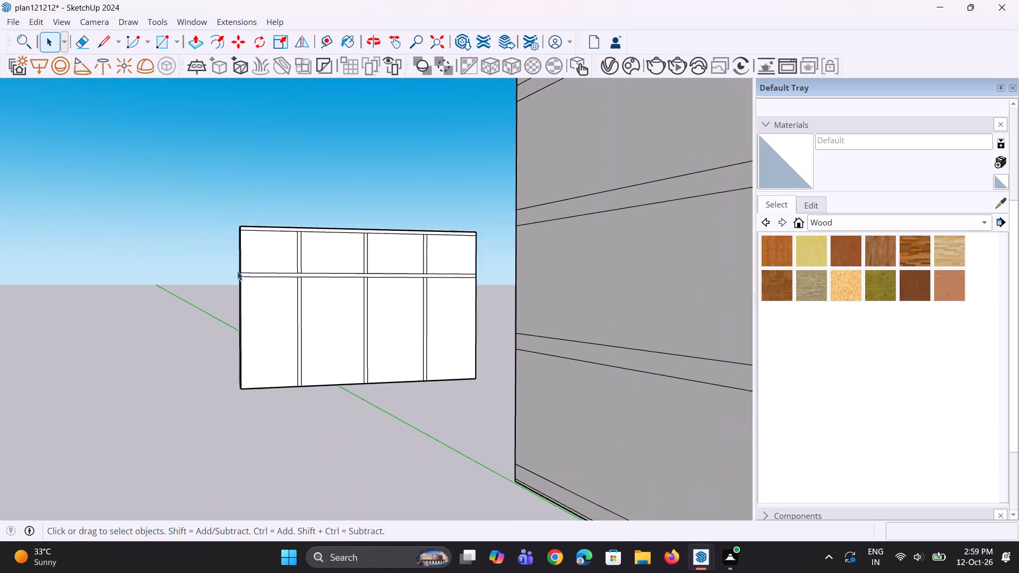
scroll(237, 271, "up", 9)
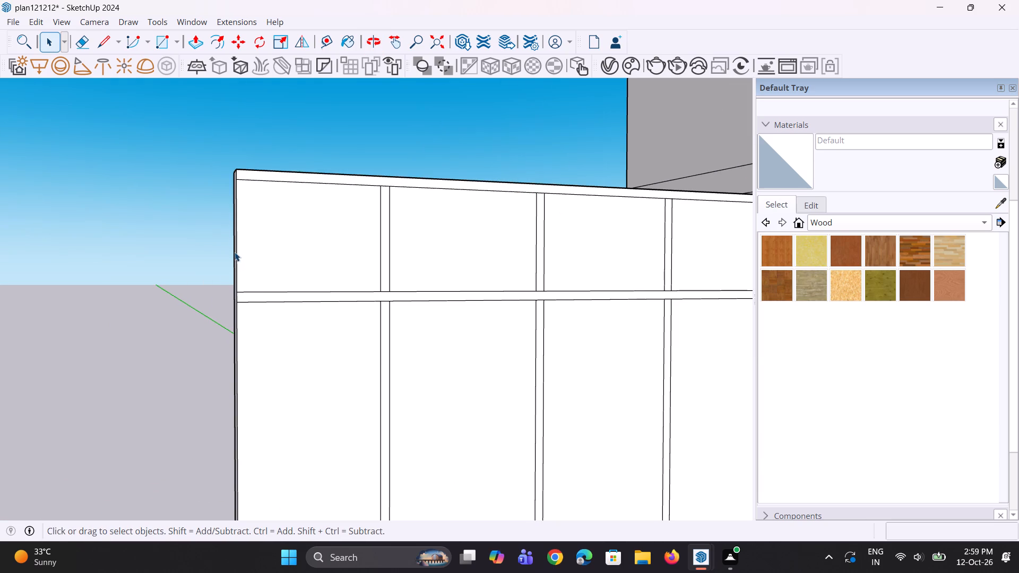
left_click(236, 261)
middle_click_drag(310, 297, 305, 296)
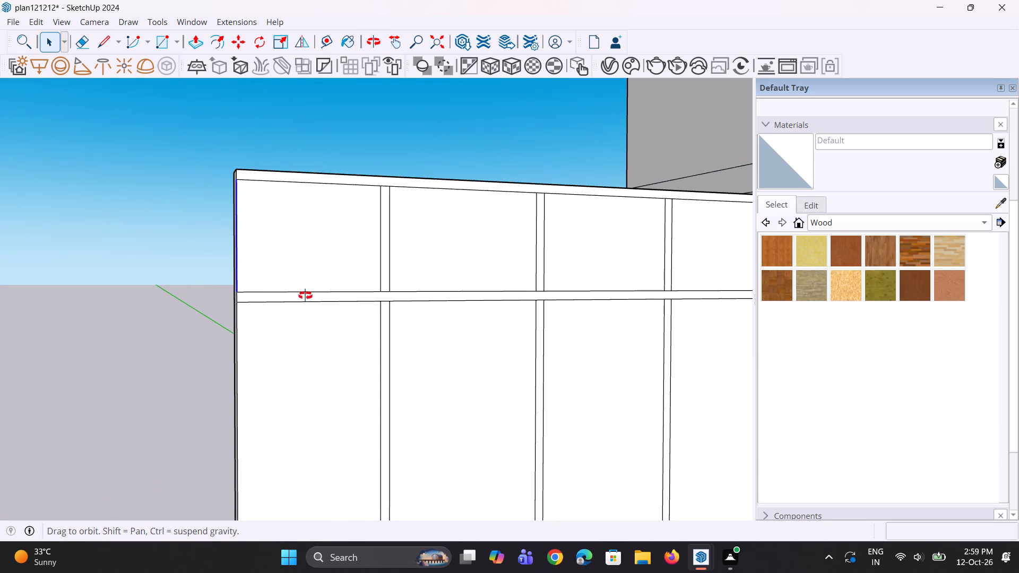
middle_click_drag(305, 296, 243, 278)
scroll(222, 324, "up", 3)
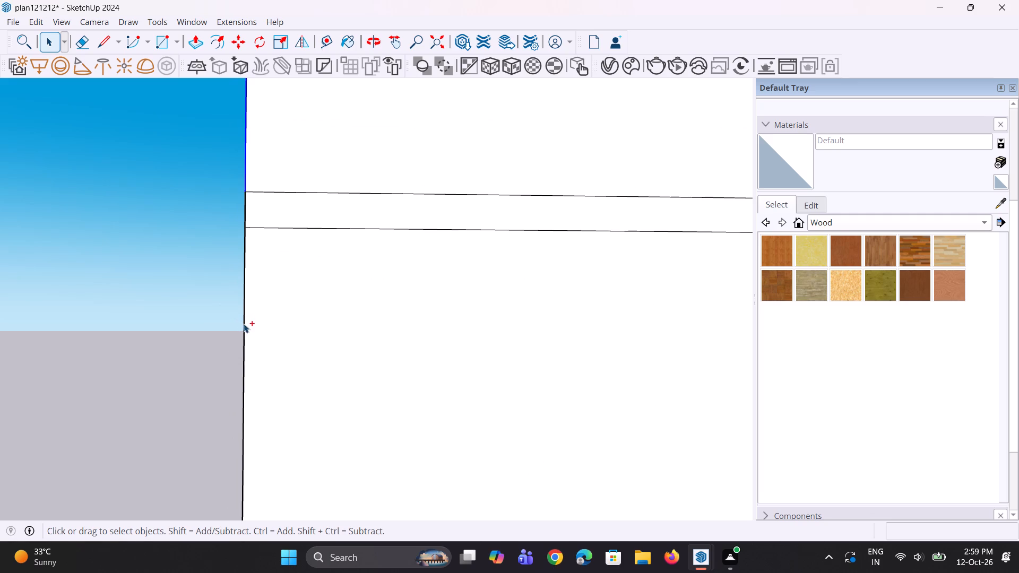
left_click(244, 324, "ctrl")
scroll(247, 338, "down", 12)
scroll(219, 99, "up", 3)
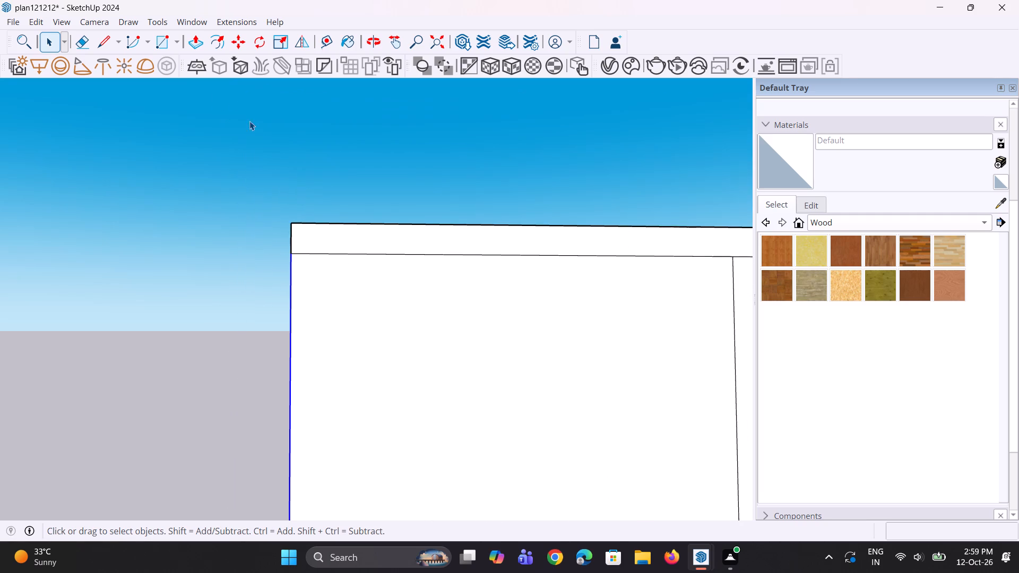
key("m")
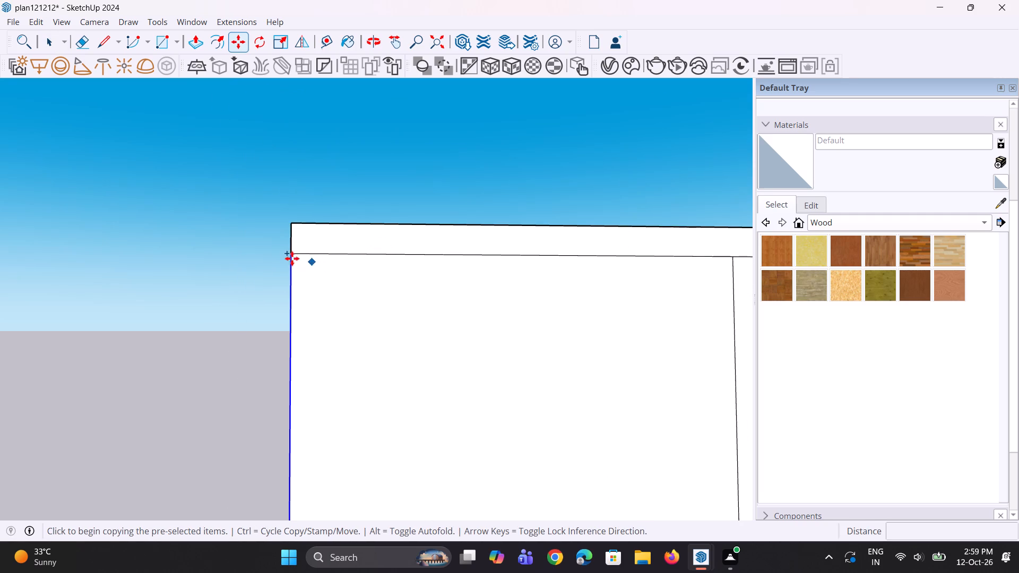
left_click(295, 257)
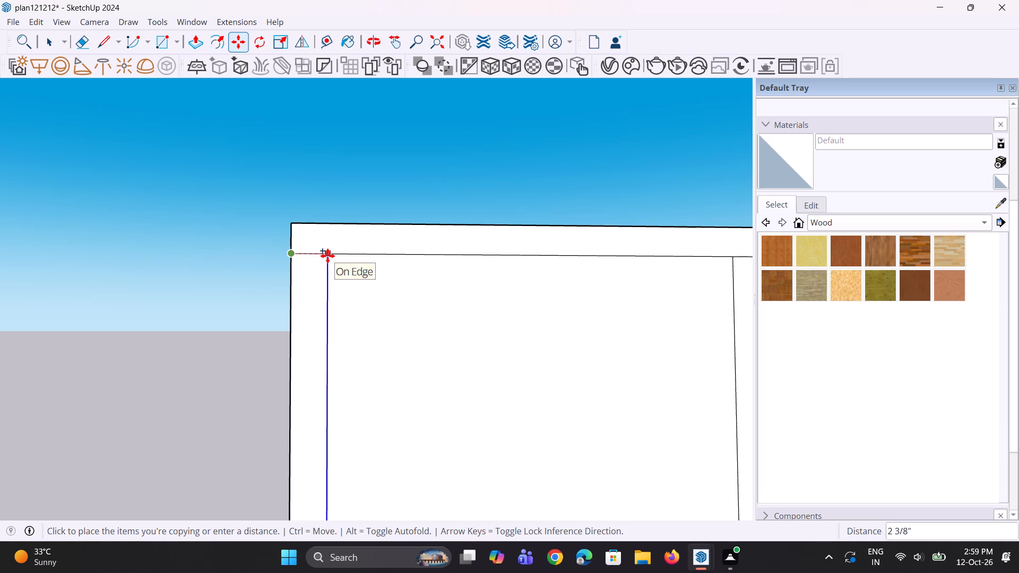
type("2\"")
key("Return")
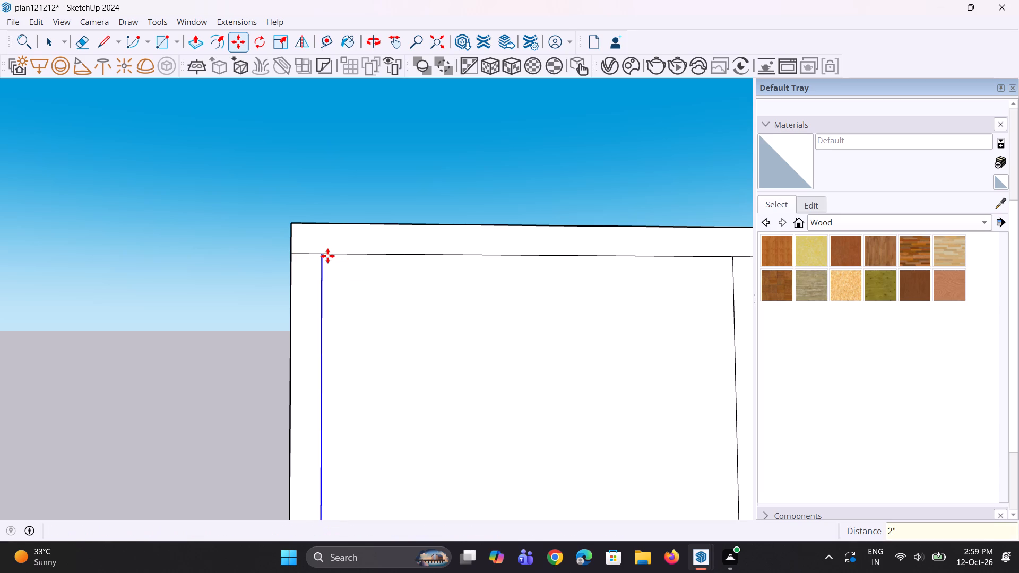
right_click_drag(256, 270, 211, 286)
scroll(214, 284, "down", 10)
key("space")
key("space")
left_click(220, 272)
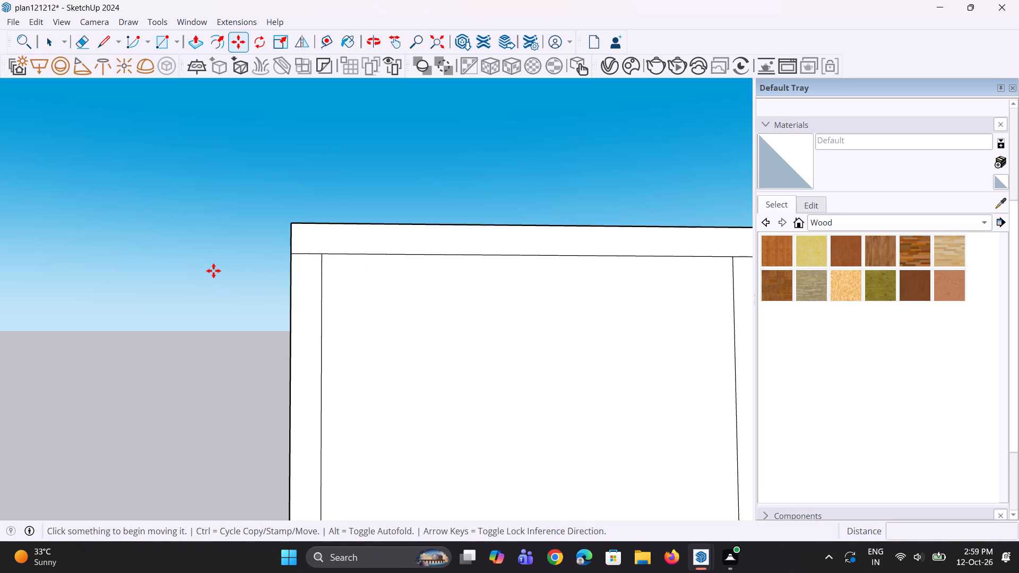
Copy the upper and lower segments of the slab's right edge 3" inward to outline the right stile.
scroll(213, 271, "down", 11)
middle_click_drag(280, 297, 283, 336)
scroll(465, 322, "up", 5)
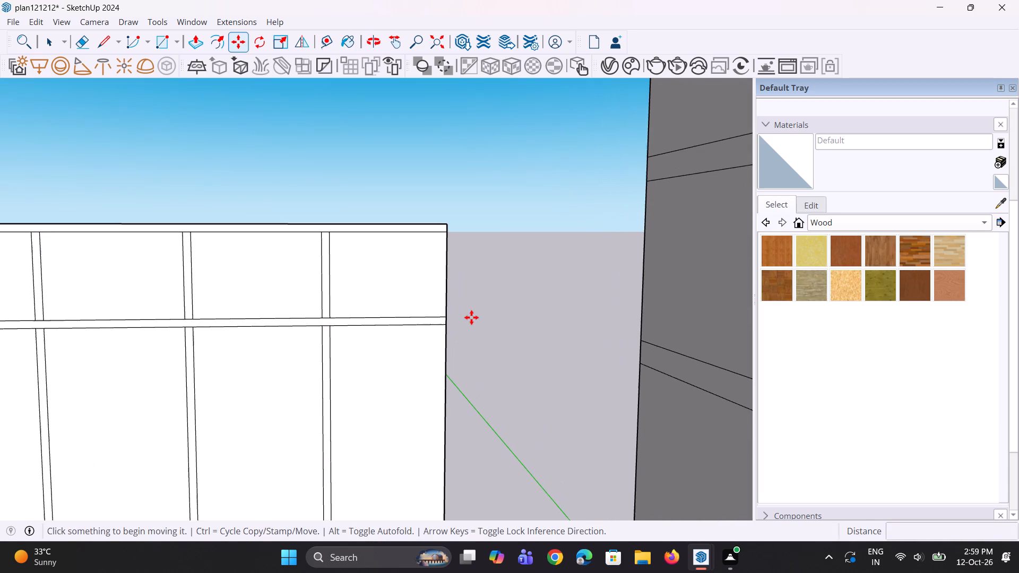
key("space")
left_click(446, 285)
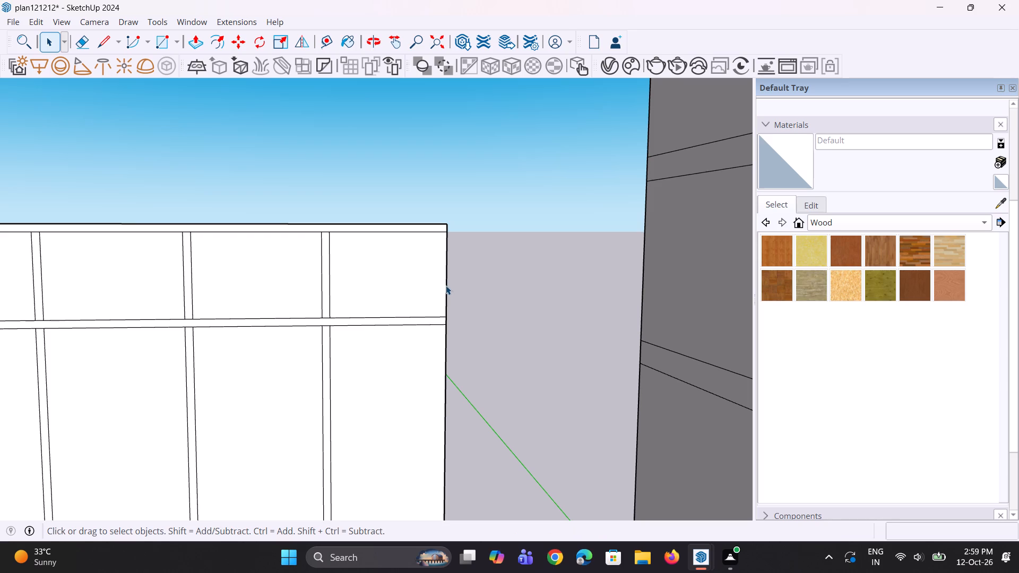
left_click(446, 337, "ctrl")
scroll(420, 263, "up", 1)
key("m")
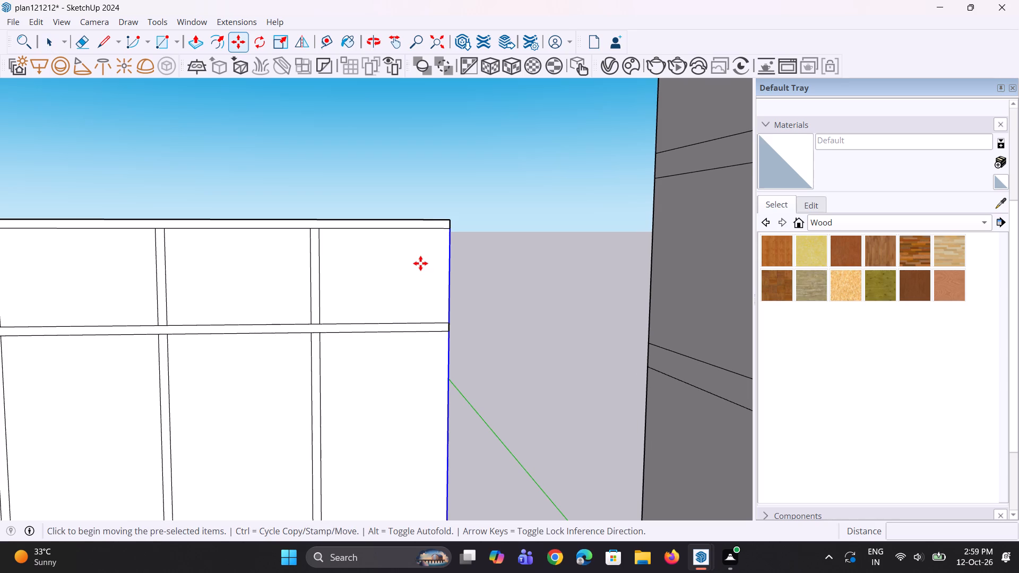
left_click(446, 231)
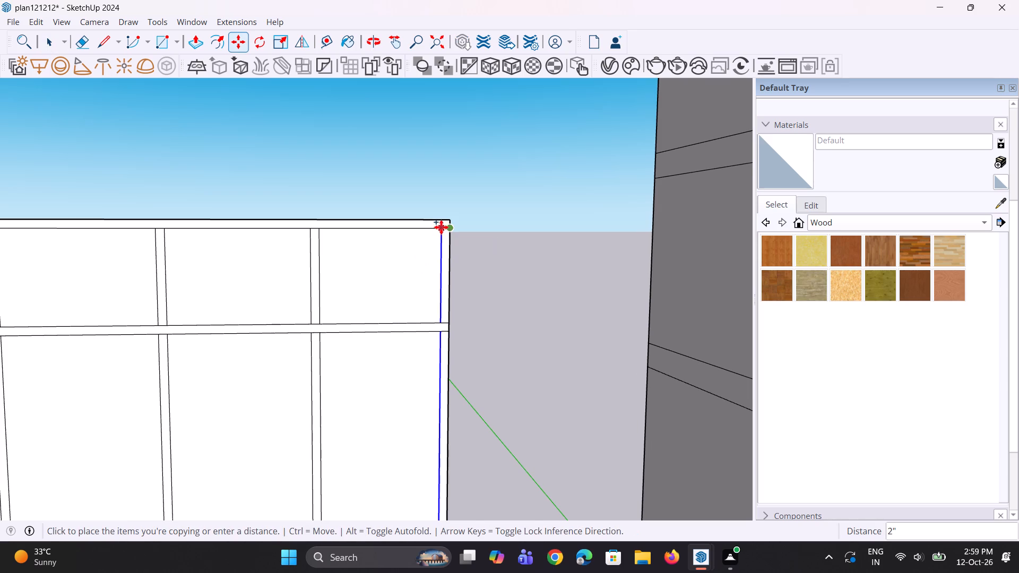
type("3\"")
key("Return")
key("n")
key("space")
key("n")
key("space")
scroll(432, 269, "down", 4)
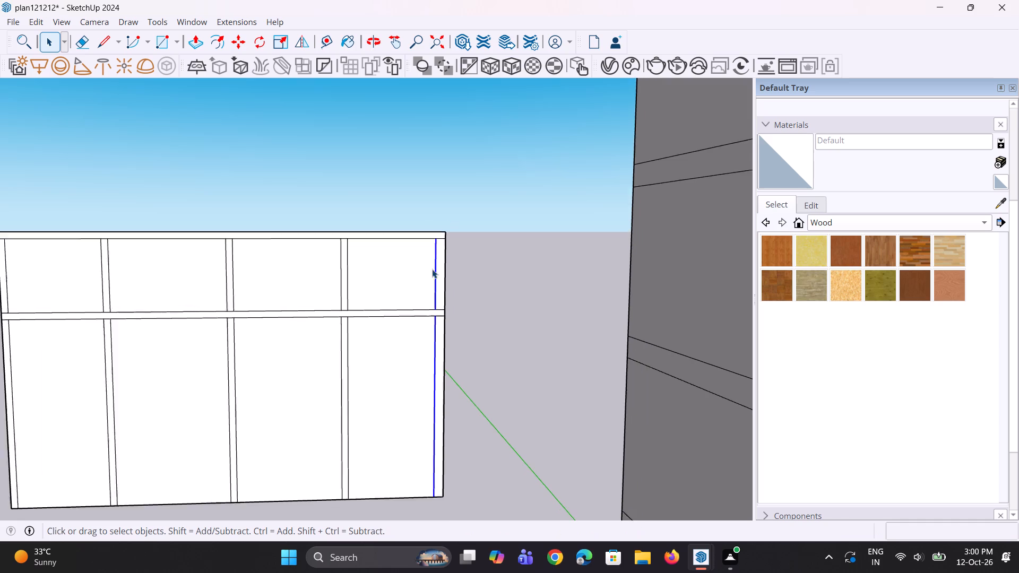
key("space")
key("space")
left_click(520, 295)
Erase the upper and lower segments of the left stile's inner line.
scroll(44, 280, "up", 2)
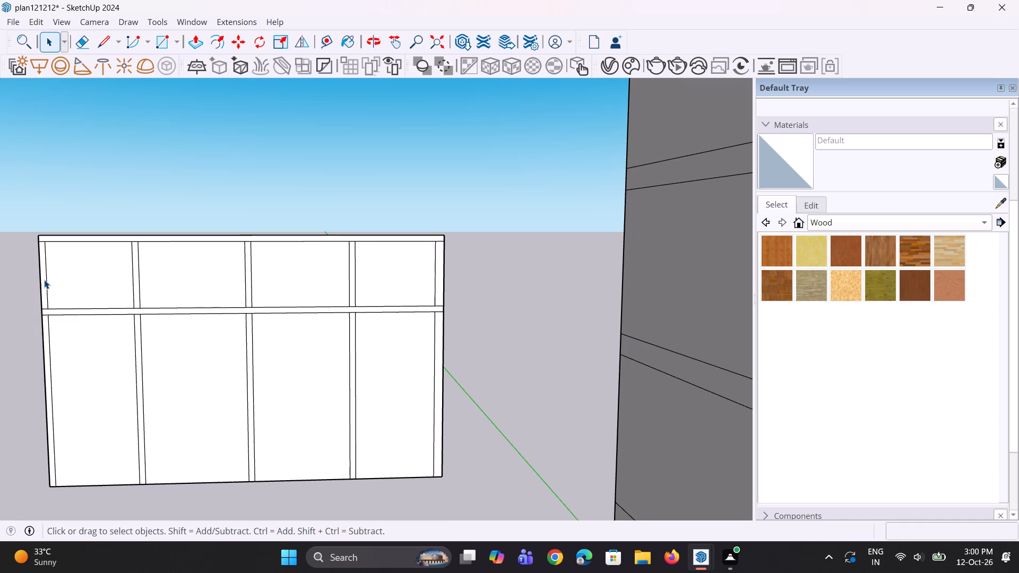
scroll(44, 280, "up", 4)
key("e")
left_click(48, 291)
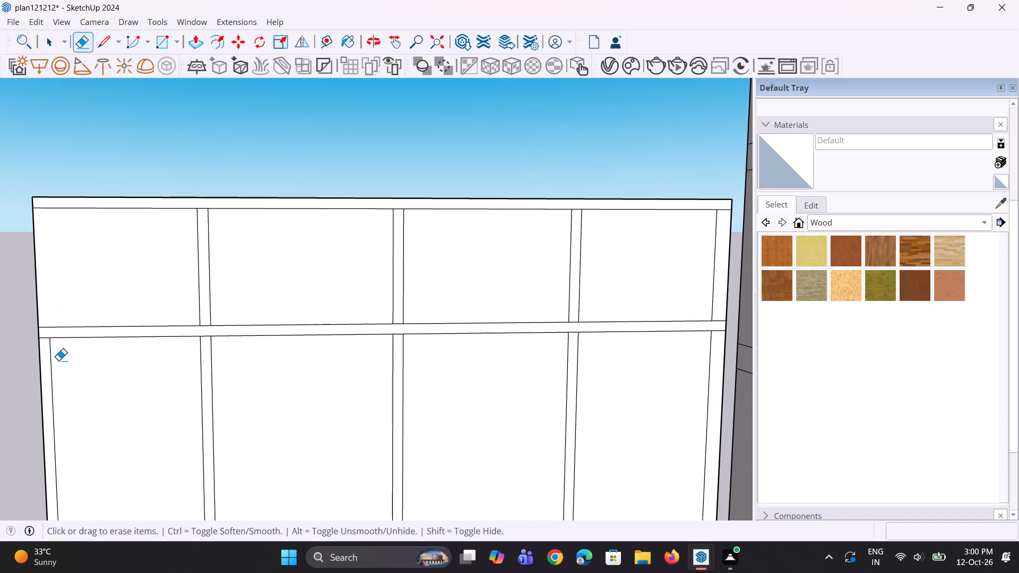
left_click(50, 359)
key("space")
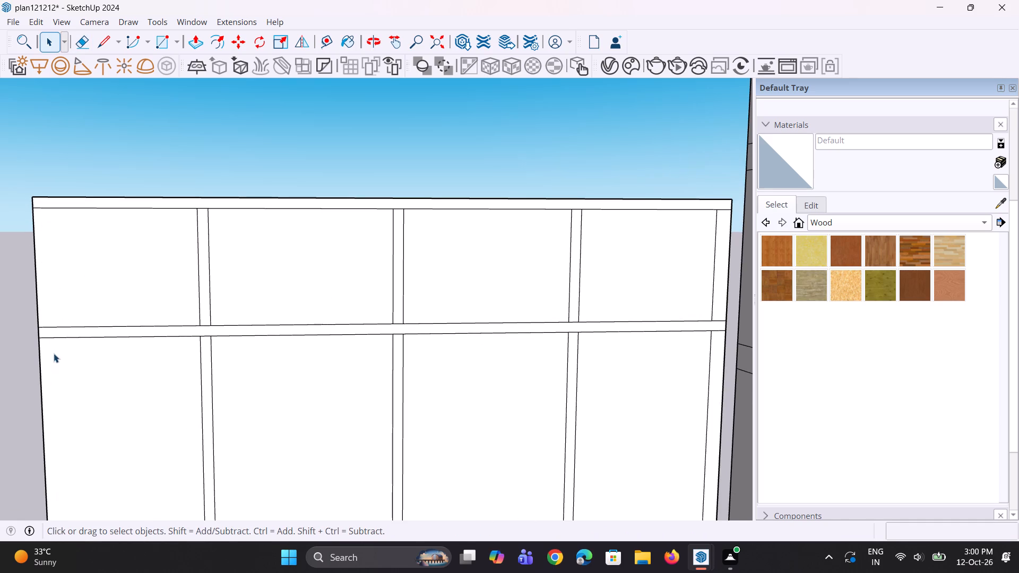
Copy the upper and lower segments of the slab's left edge inward from the top rail's lower corner to outline the left stile.
key("space")
left_click(39, 310)
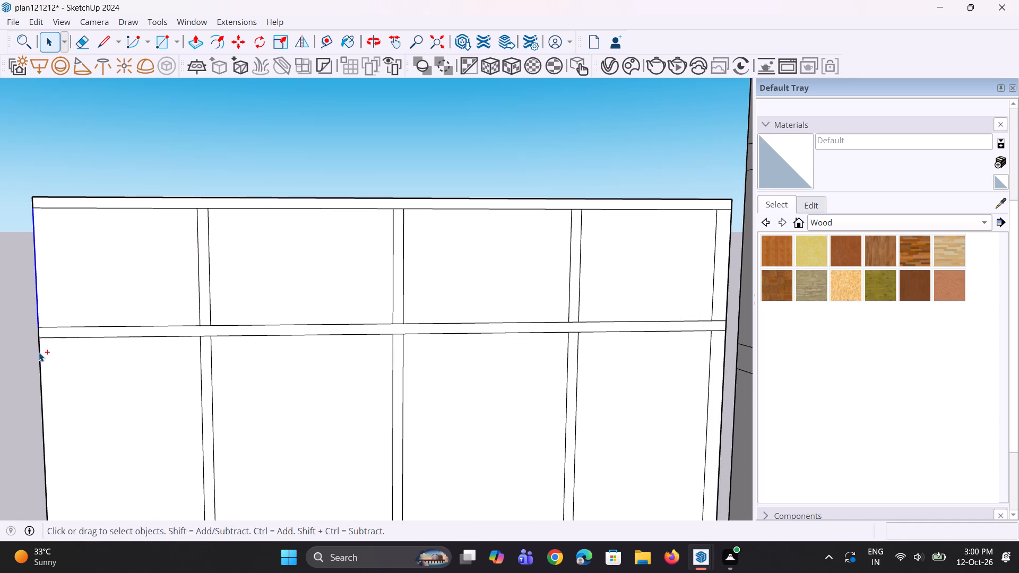
left_click(41, 352, "ctrl")
scroll(42, 354, "down", 3)
key("m")
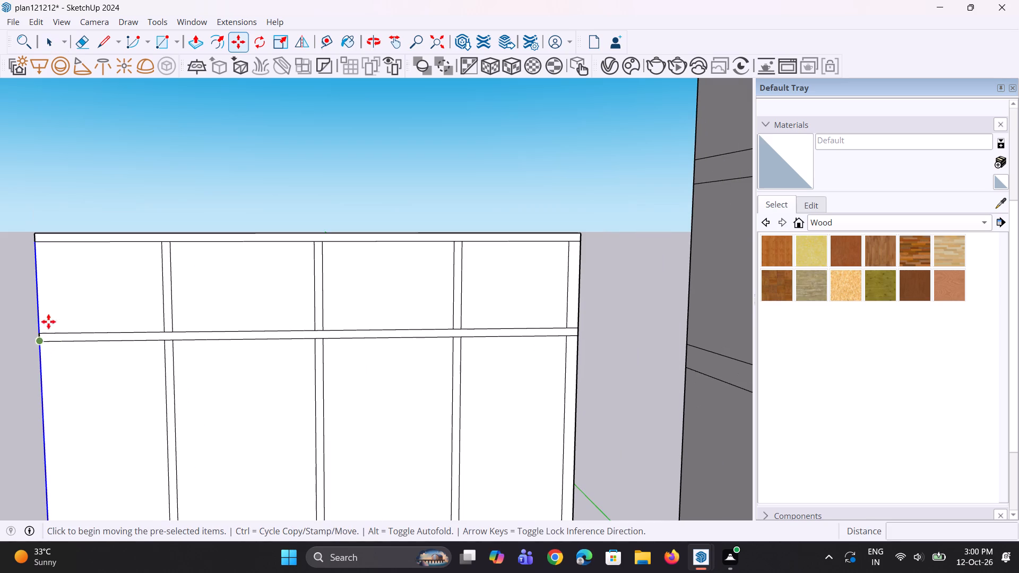
scroll(51, 263, "up", 2)
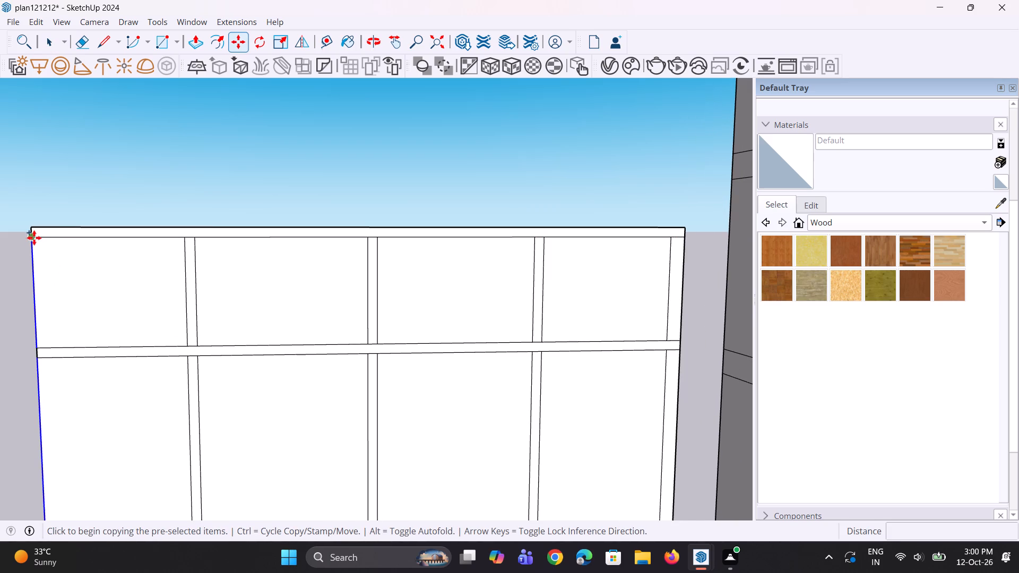
left_click(34, 238)
left_click(48, 240)
scroll(186, 323, "down", 5)
key("space")
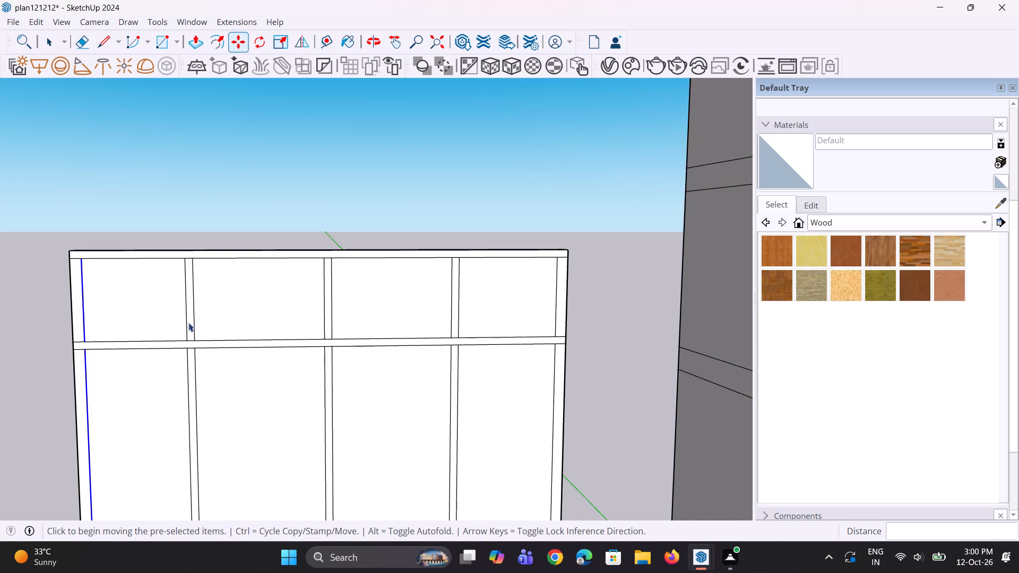
key("space")
key("space")
left_click(267, 179)
Erase the top rail's lower line end and both middle-rail line ends where they cross the left stile.
scroll(192, 331, "down", 5)
middle_click_drag(107, 335, 143, 341)
scroll(114, 289, "up", 1)
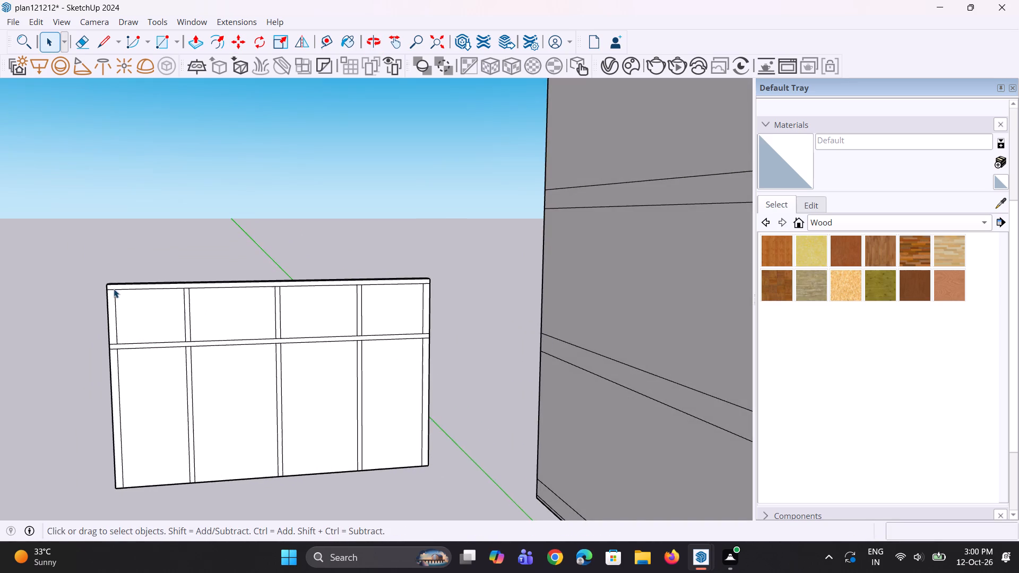
scroll(114, 289, "up", 12)
key("e")
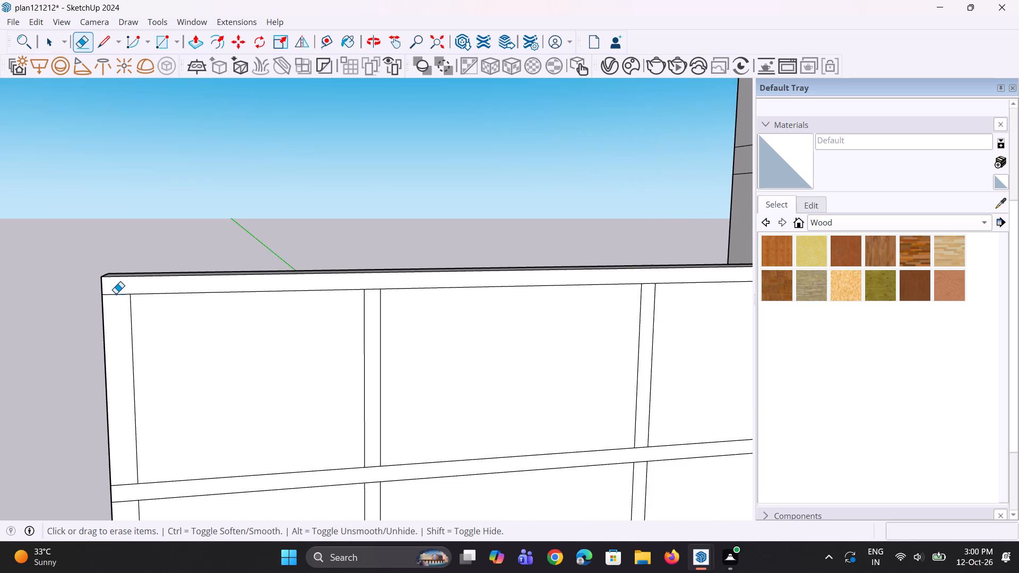
left_click(116, 293)
scroll(83, 351, "down", 4)
scroll(115, 381, "up", 1)
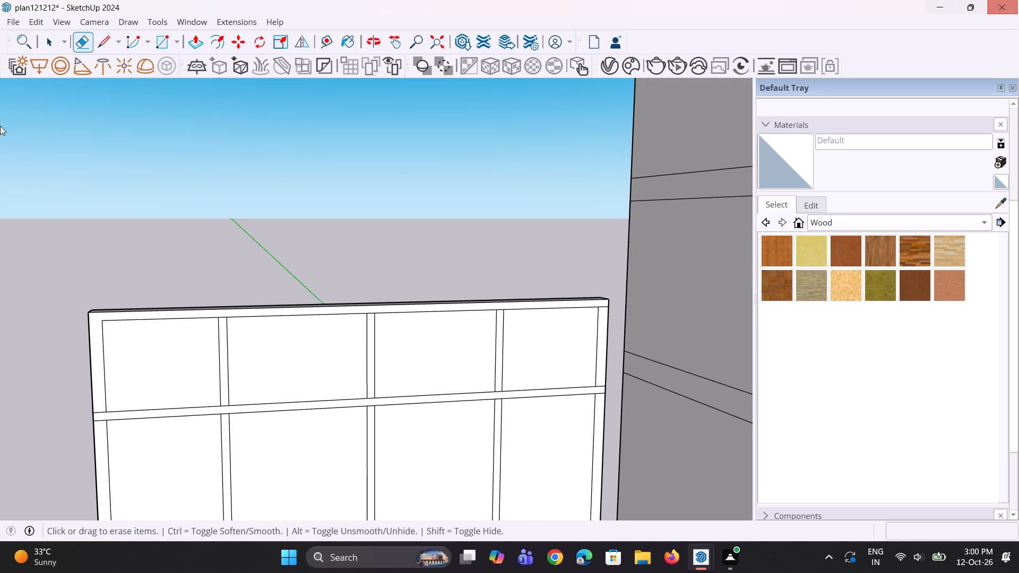
scroll(431, 255, "down", 4)
scroll(329, 404, "up", 3)
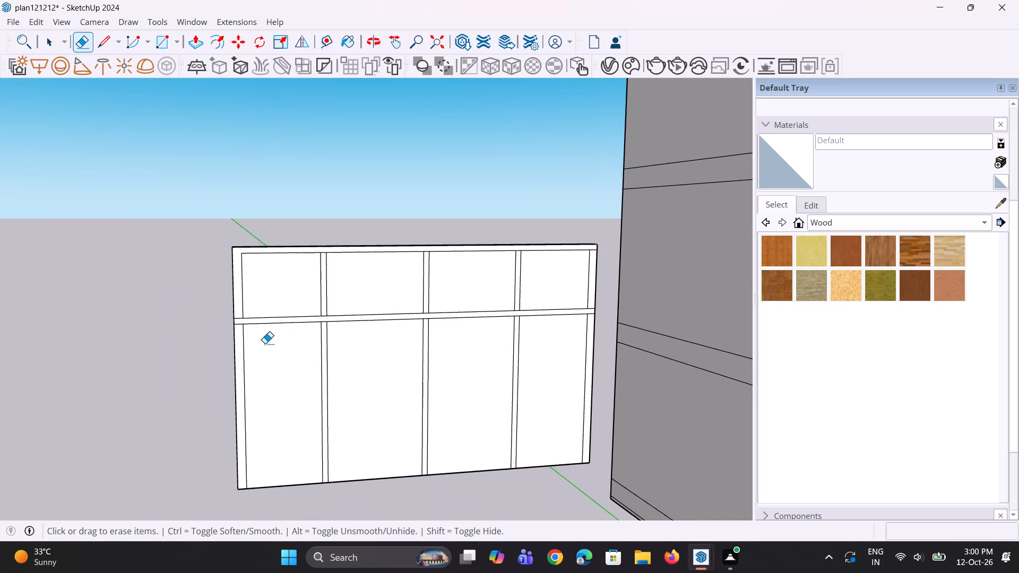
scroll(255, 337, "up", 10)
scroll(221, 321, "down", 4)
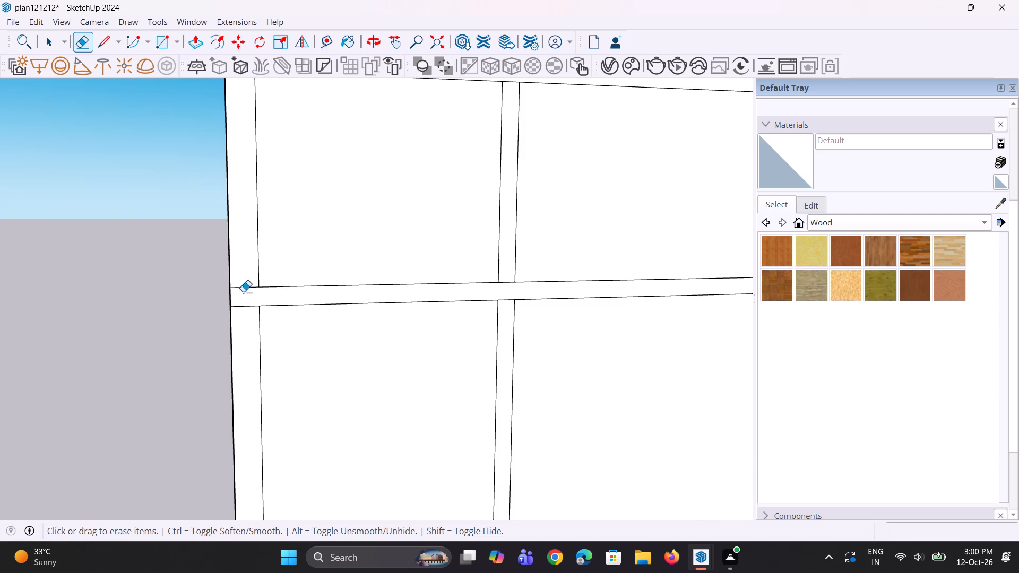
left_click(246, 288)
left_click(245, 305)
Erase the middle rail's upper and lower line segments where they cross the leftmost mullion.
scroll(245, 305, "down", 4)
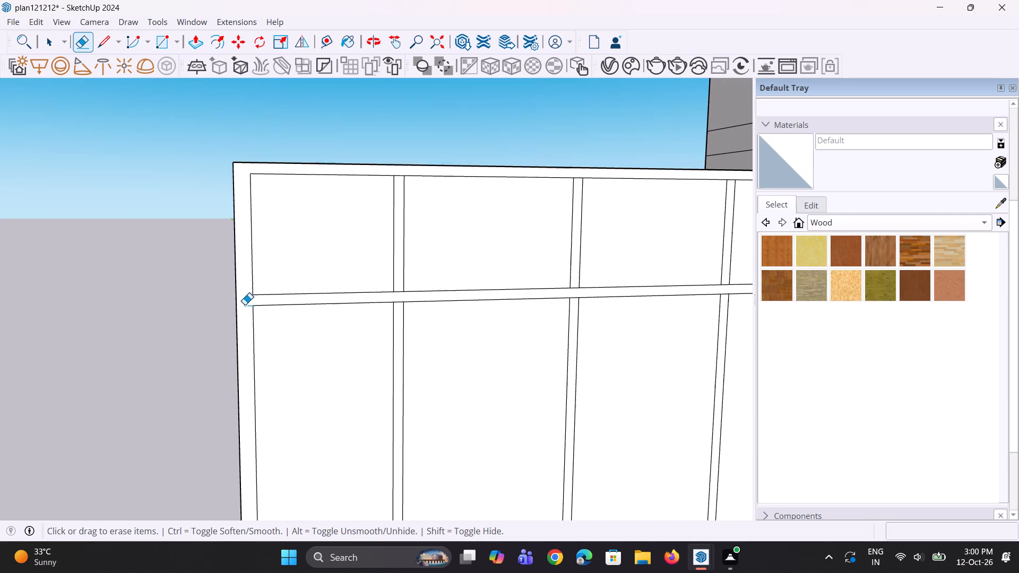
scroll(245, 305, "down", 6)
scroll(337, 385, "down", 1)
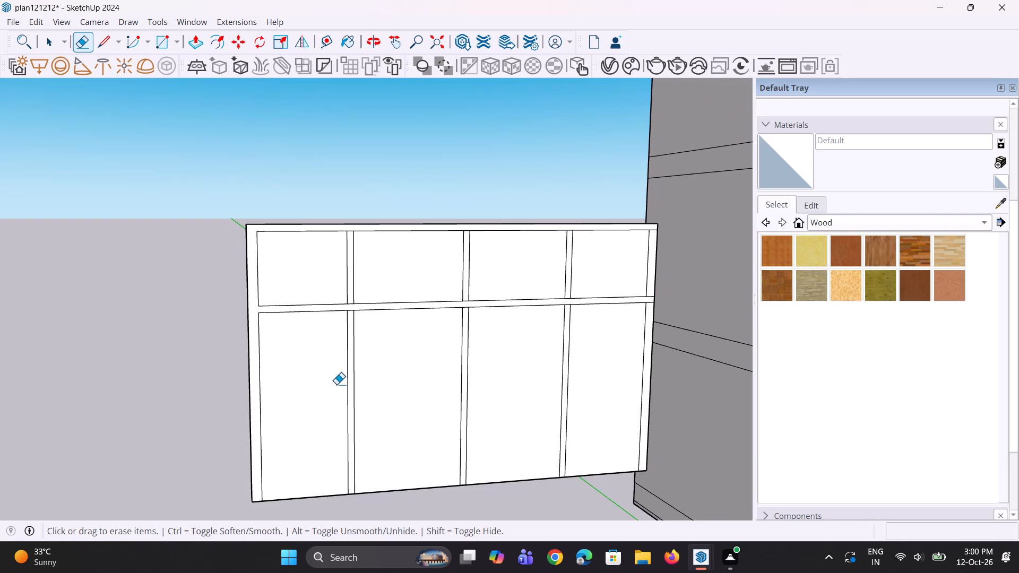
scroll(371, 328, "up", 4)
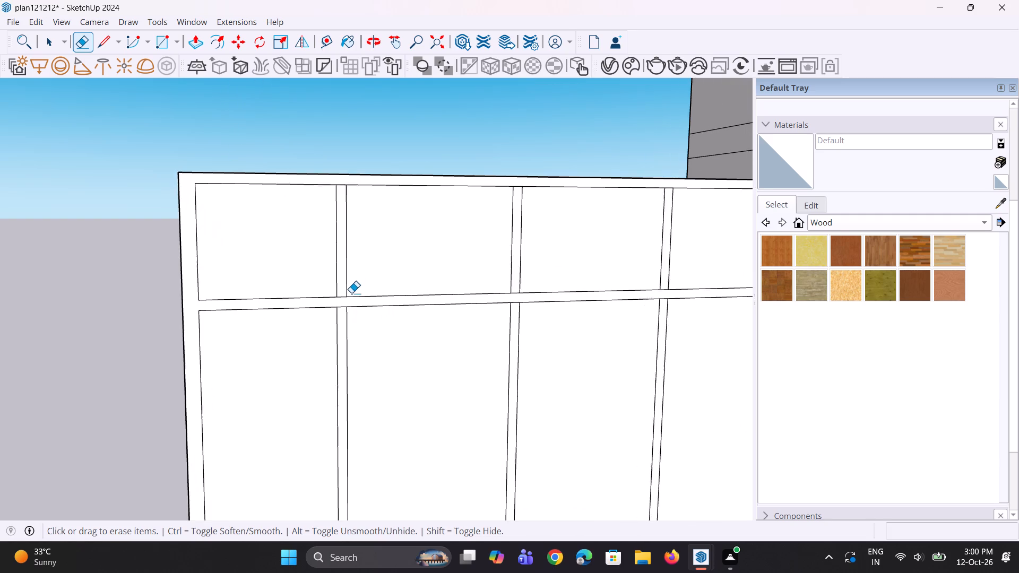
scroll(351, 293, "up", 4)
left_click(338, 298)
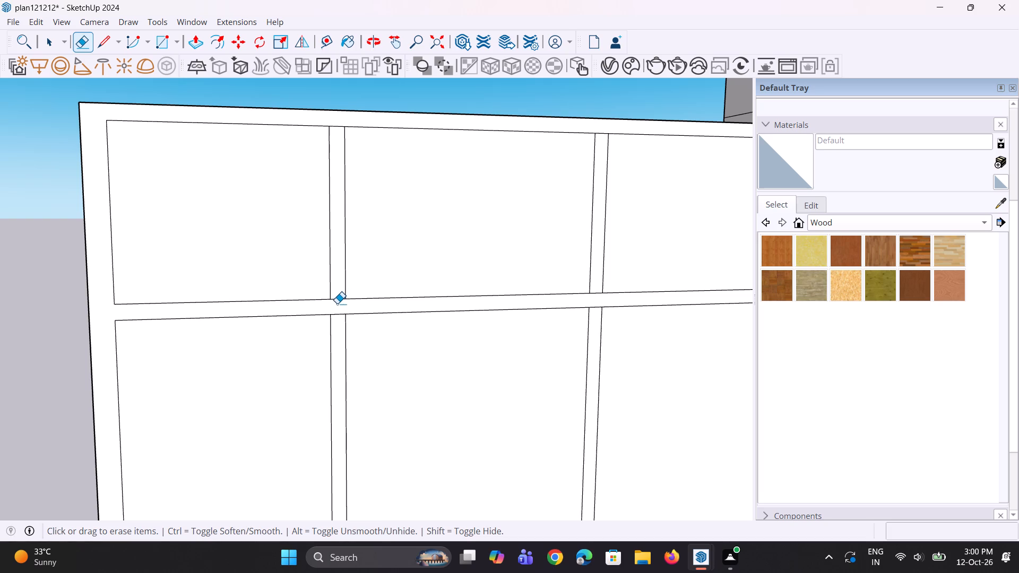
left_click(337, 300)
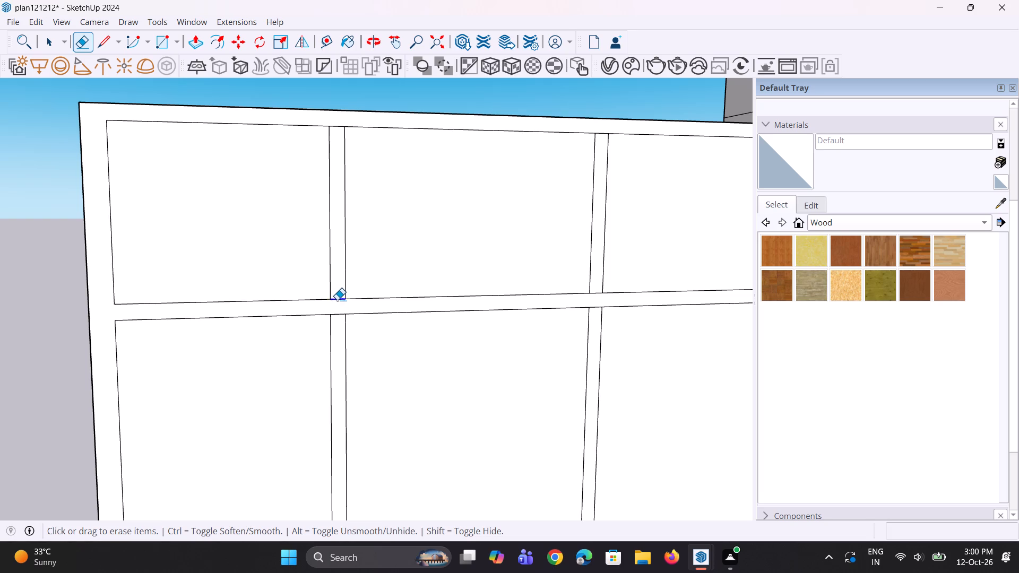
left_click(339, 314)
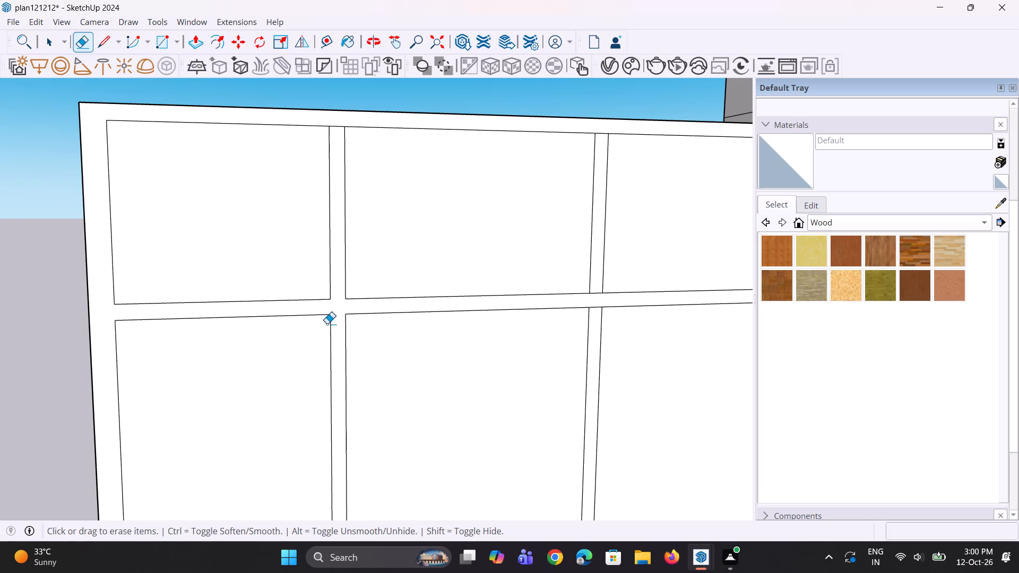
Erase the middle rail's upper and lower line segments where they cross the central and rightmost mullions.
scroll(326, 325, "down", 10)
scroll(437, 302, "up", 7)
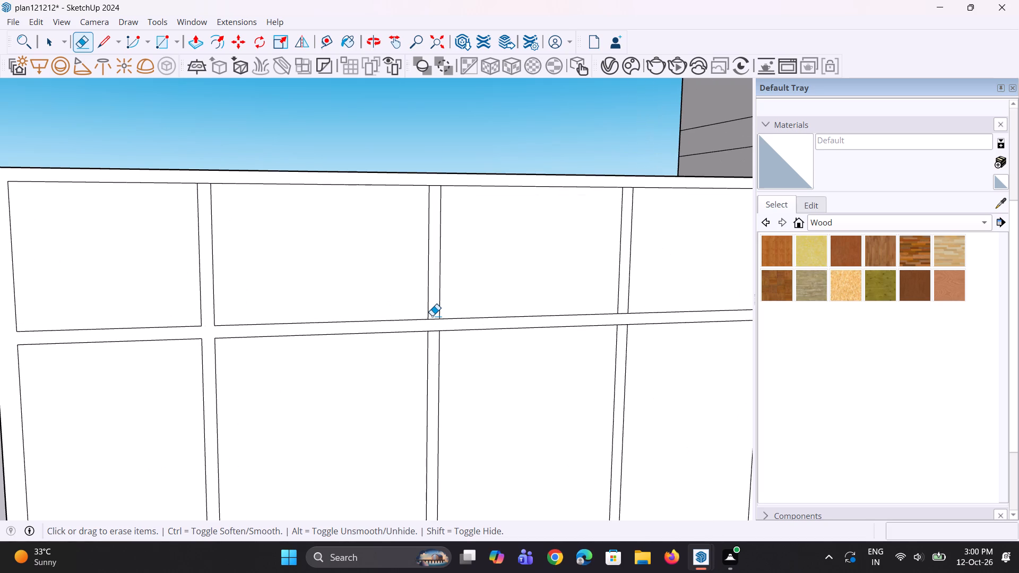
left_click(432, 317)
left_click(433, 322)
left_click(434, 329)
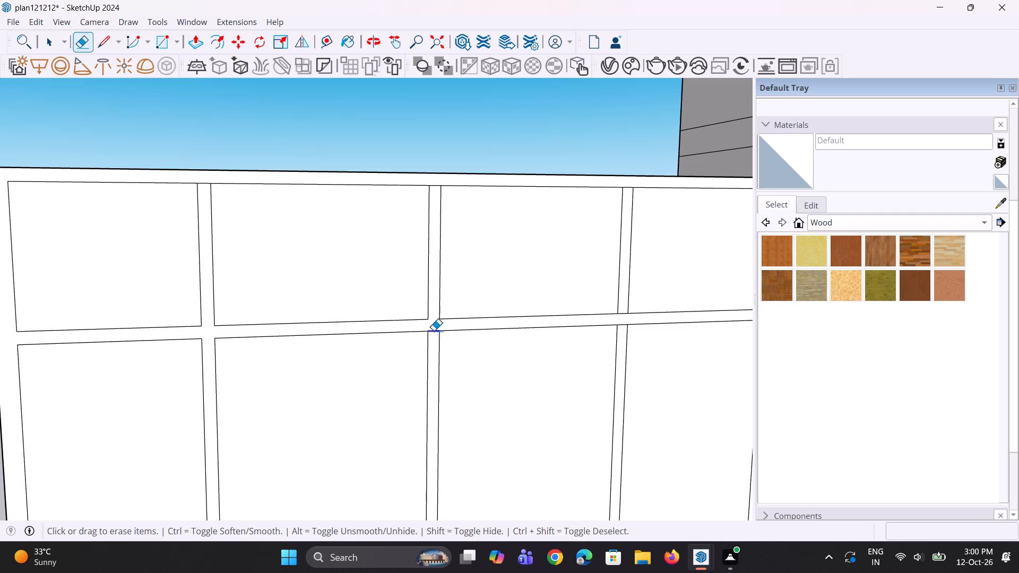
left_click(434, 332)
scroll(417, 350, "down", 5)
scroll(537, 325, "up", 10)
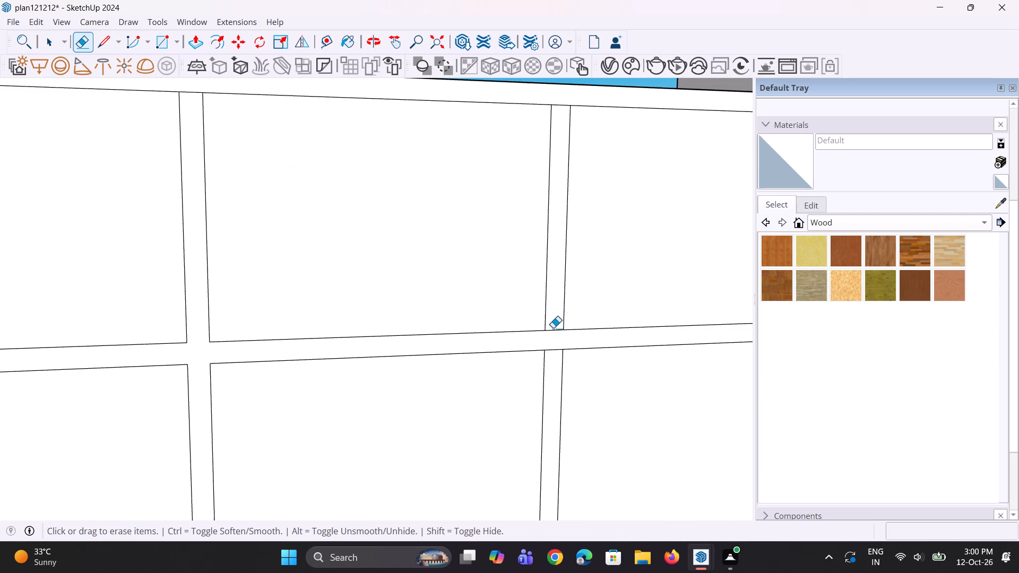
left_click(555, 328)
left_click(555, 349)
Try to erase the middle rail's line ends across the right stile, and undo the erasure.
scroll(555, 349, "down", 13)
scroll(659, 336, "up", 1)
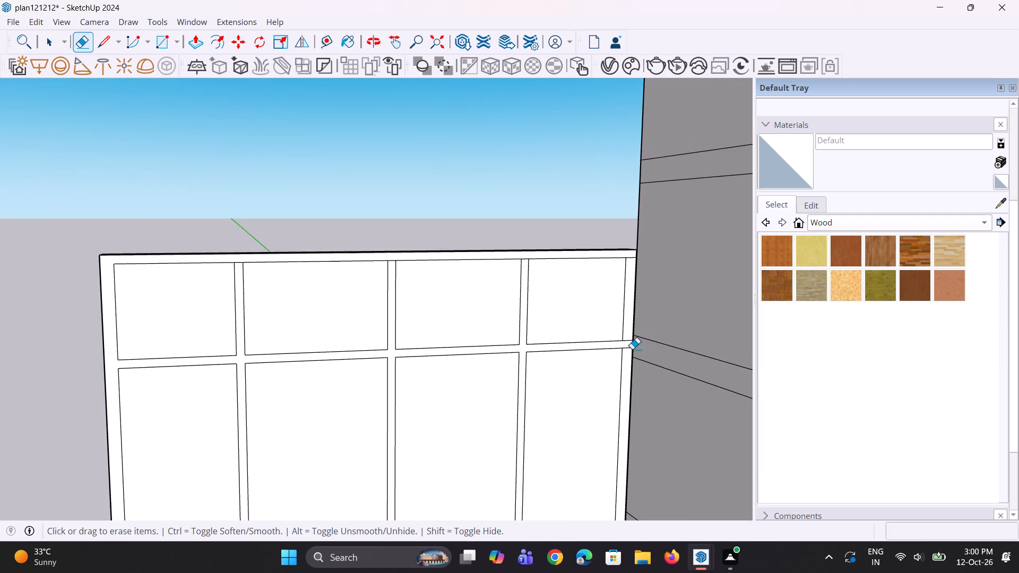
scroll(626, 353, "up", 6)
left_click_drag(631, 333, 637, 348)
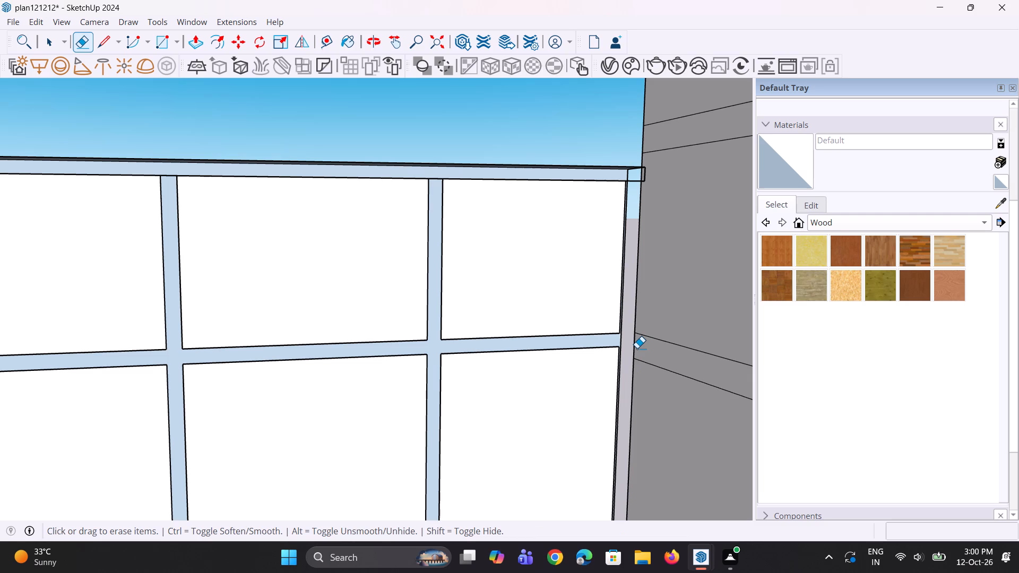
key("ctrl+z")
Erase the middle rail's upper and lower line ends where they cross the right stile.
scroll(617, 342, "up", 5)
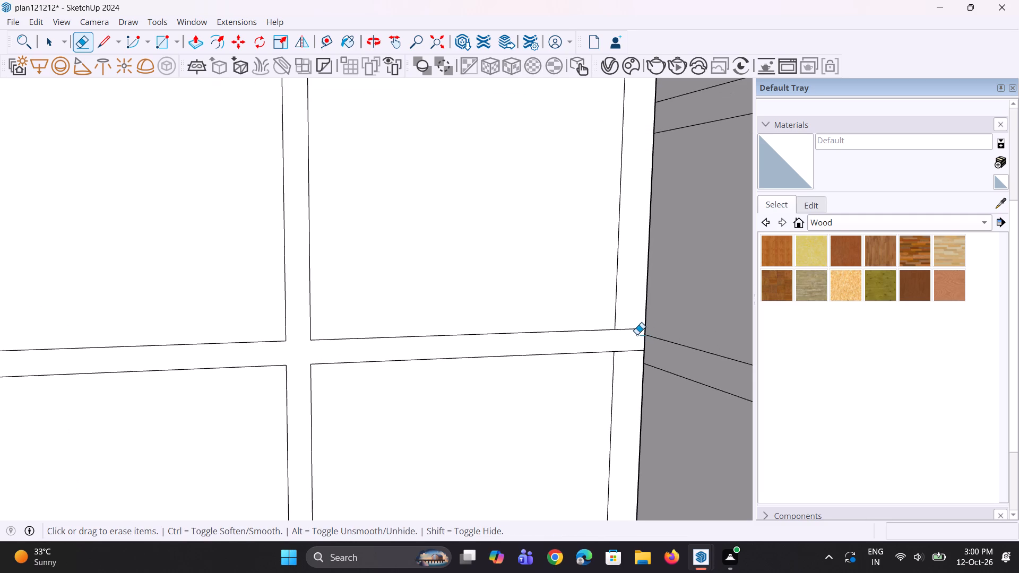
left_click(632, 332)
left_click(631, 326)
left_click(632, 331)
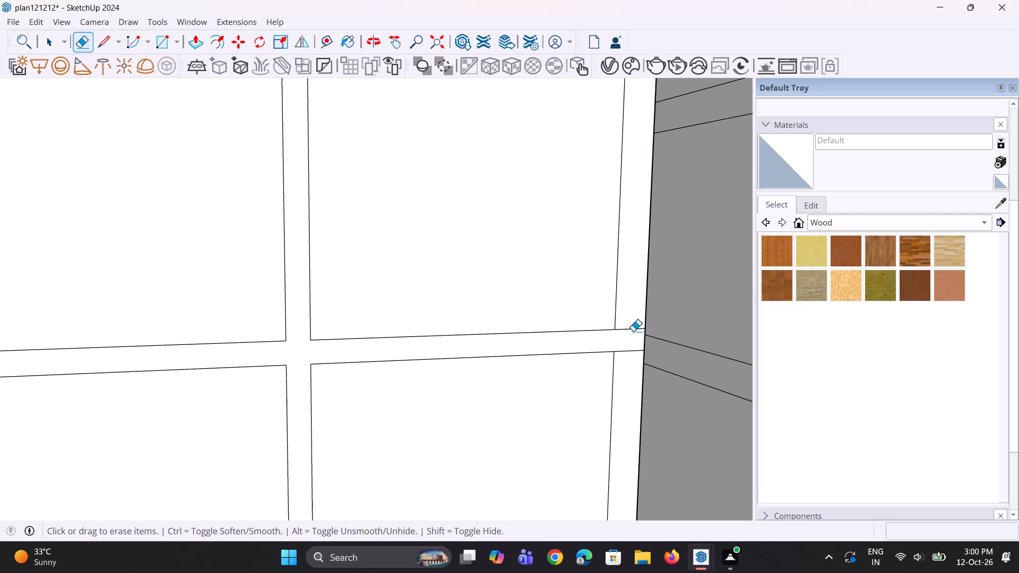
left_click(633, 331)
left_click_drag(633, 330, 635, 360)
left_click_drag(635, 360, 633, 372)
scroll(628, 333, "up", 3)
left_click_drag(628, 317, 629, 390)
Paint the panel's joined frame face of rails, stiles and mullions with Wood Cherry Original.
scroll(626, 388, "down", 2)
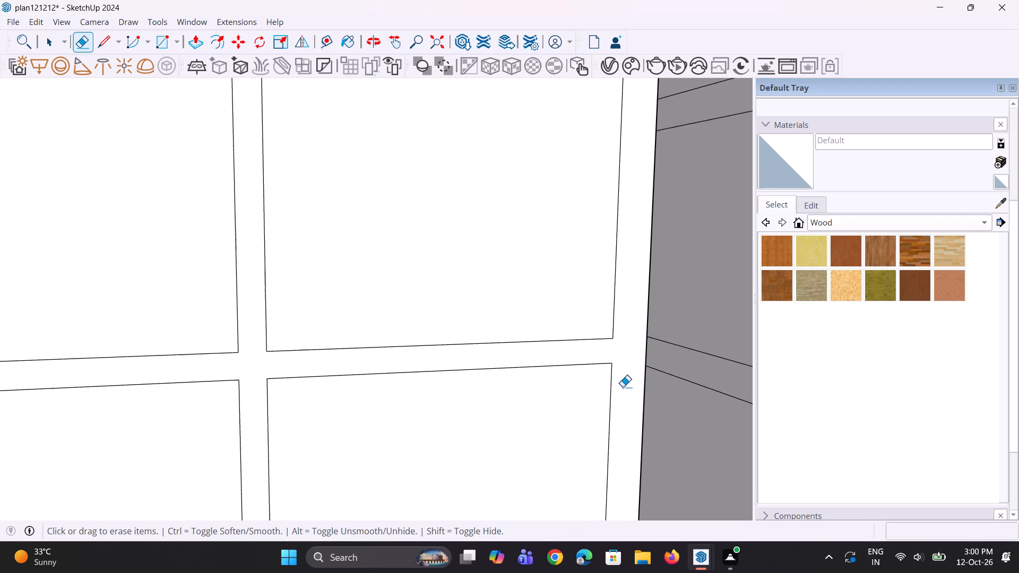
scroll(623, 387, "down", 18)
middle_click_drag(597, 353, 620, 377)
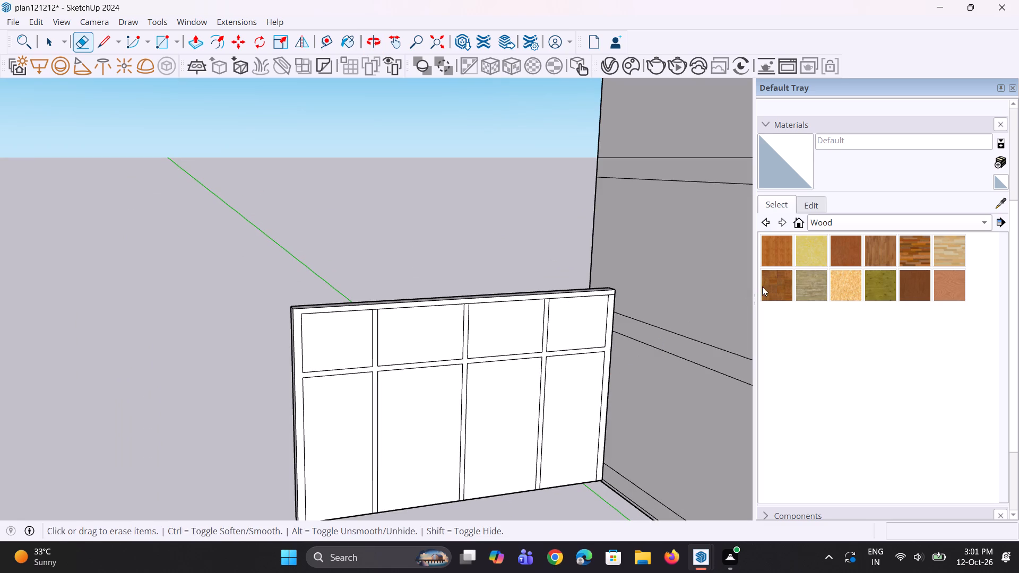
left_click(854, 251)
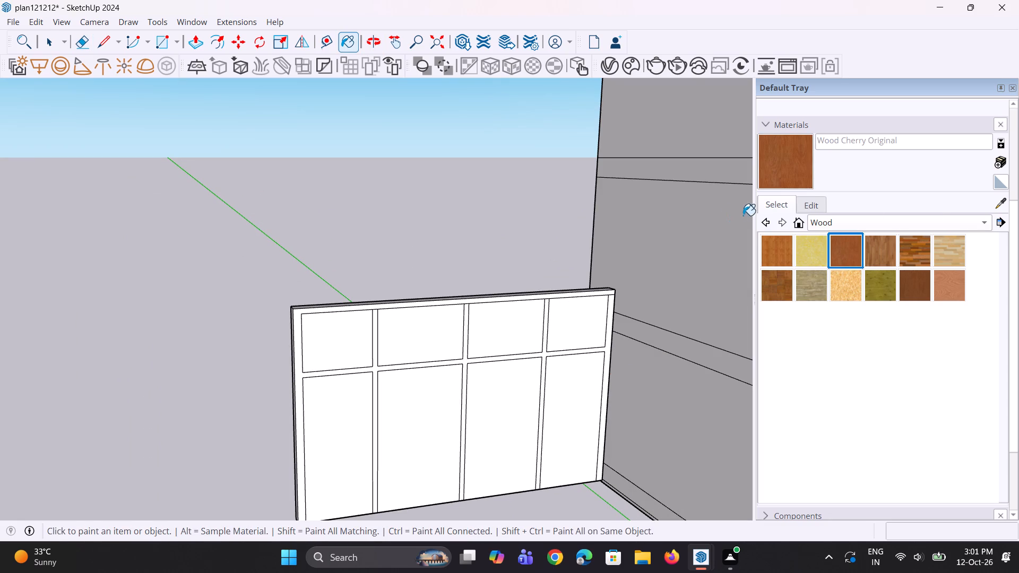
left_click(808, 203)
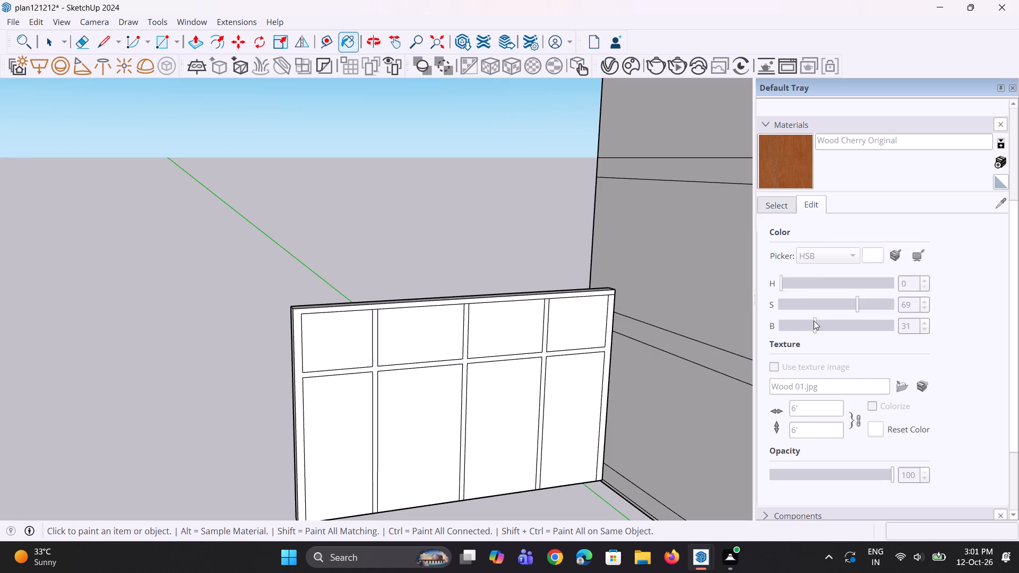
left_click(803, 207)
left_click(782, 207)
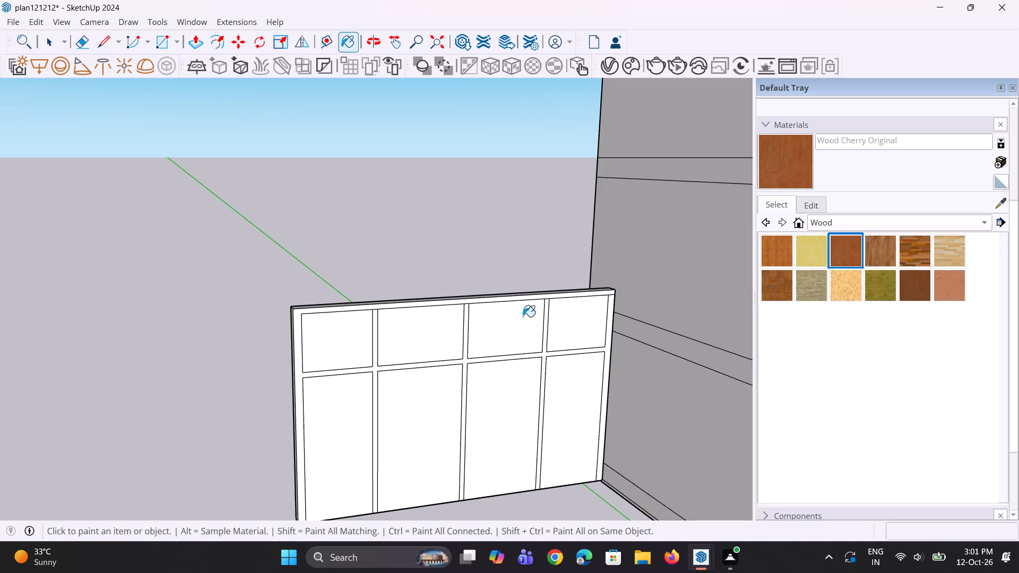
scroll(524, 360, "up", 2)
left_click(551, 357)
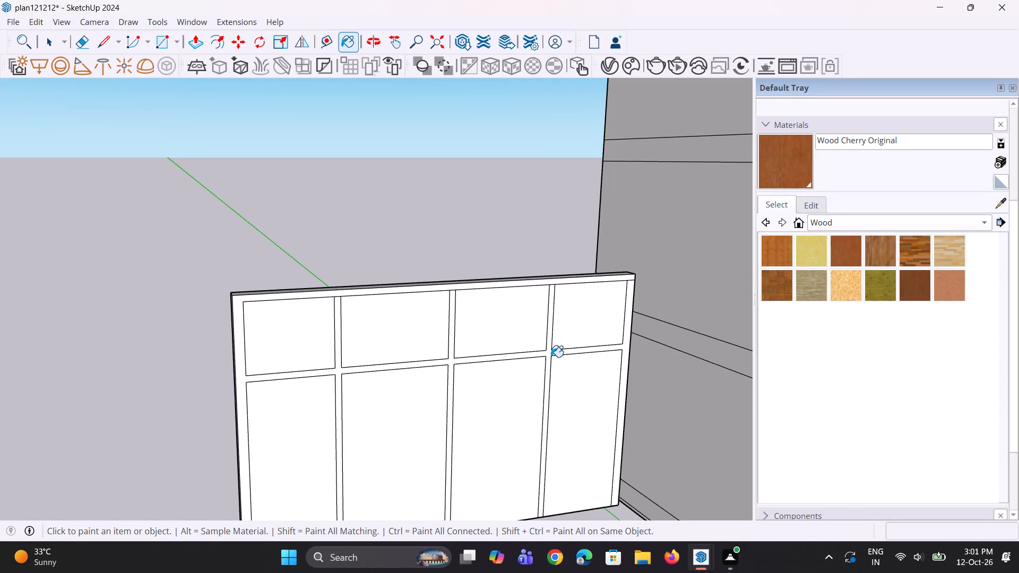
left_click(548, 357)
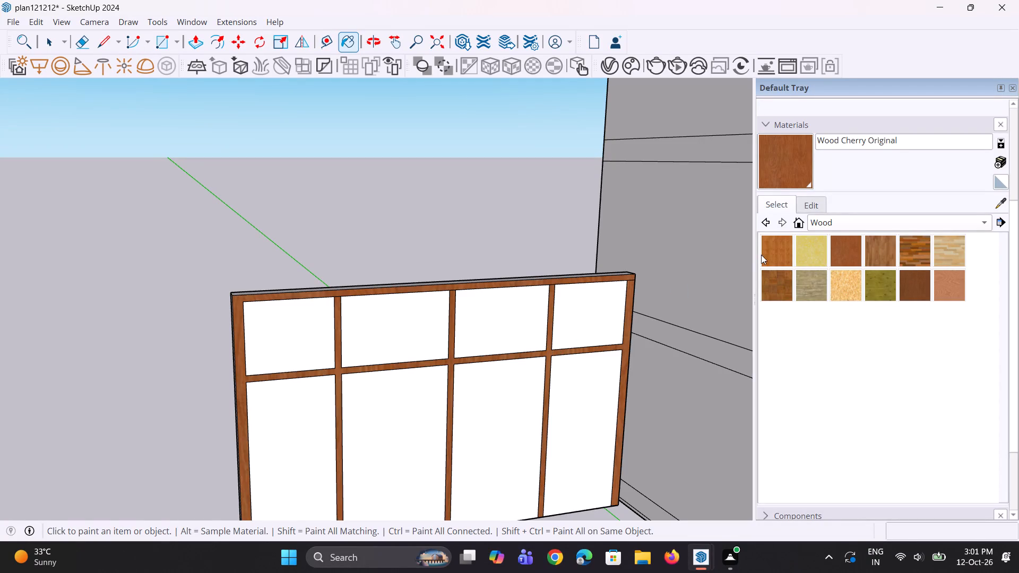
Darken the Wood Cherry Original material by setting its HSB brightness to 33.
left_click(810, 207)
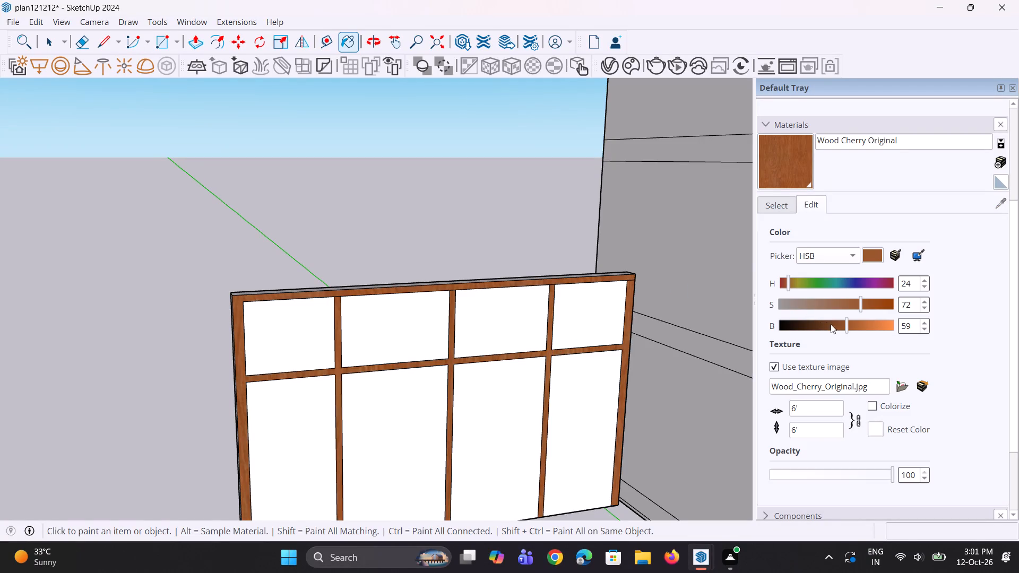
left_click_drag(847, 331, 829, 328)
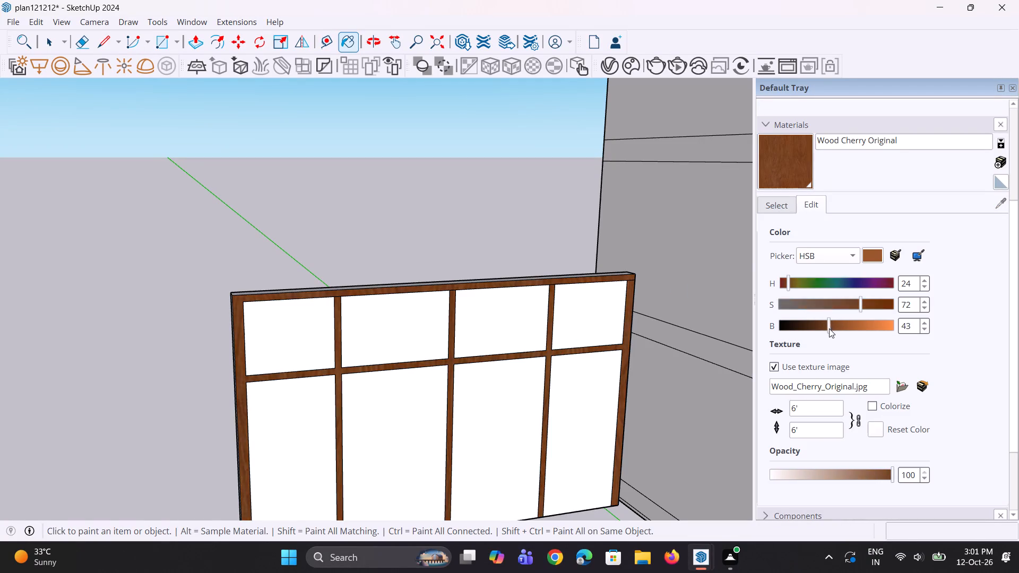
left_click_drag(829, 328, 817, 328)
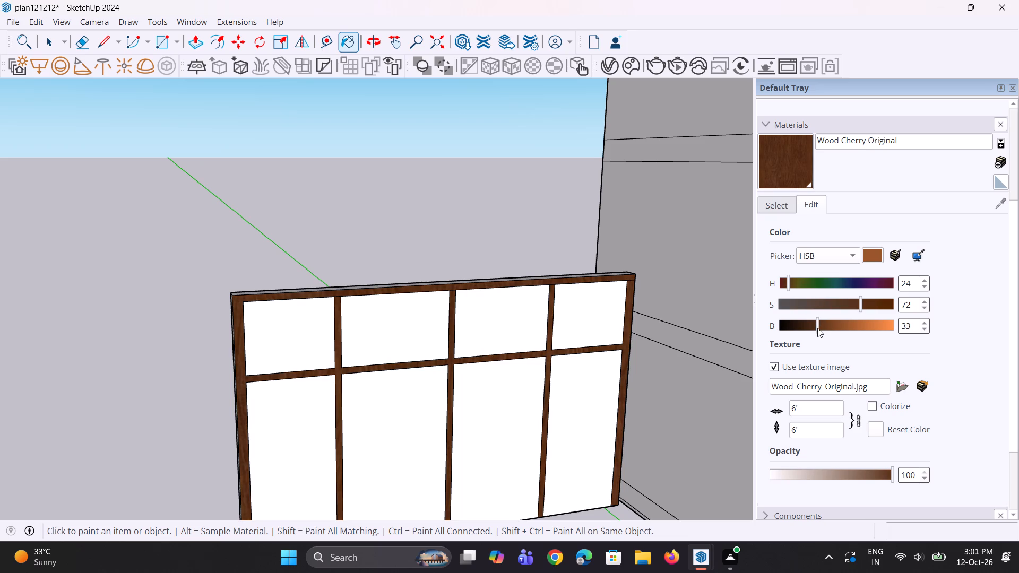
Darken the Wood Cherry Original material further by setting its HSB brightness to 25.
left_click_drag(817, 328, 809, 328)
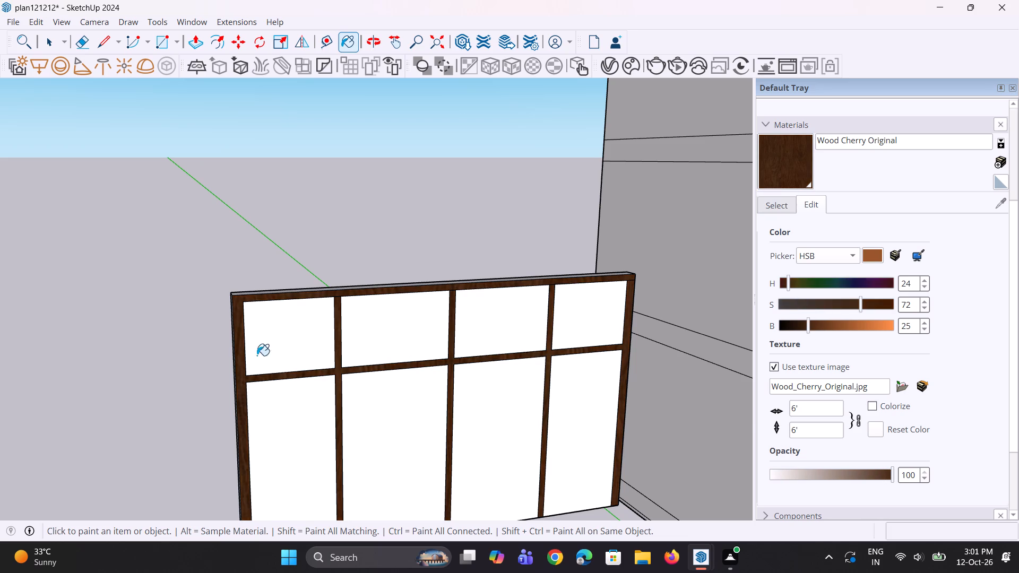
scroll(198, 328, "down", 4)
middle_click_drag(377, 400, 292, 317)
scroll(270, 348, "up", 13)
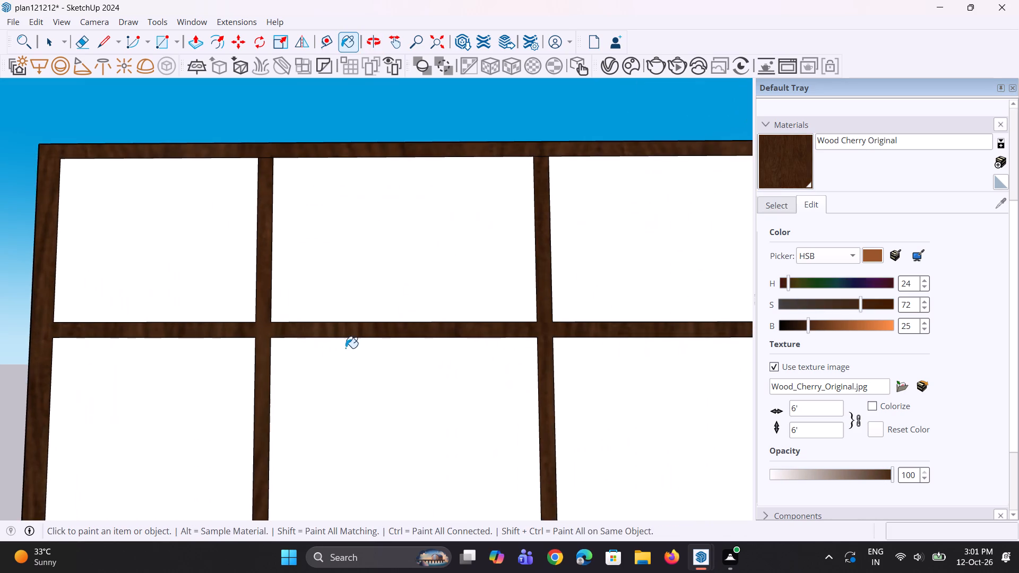
scroll(725, 305, "up", 2)
scroll(279, 385, "down", 6)
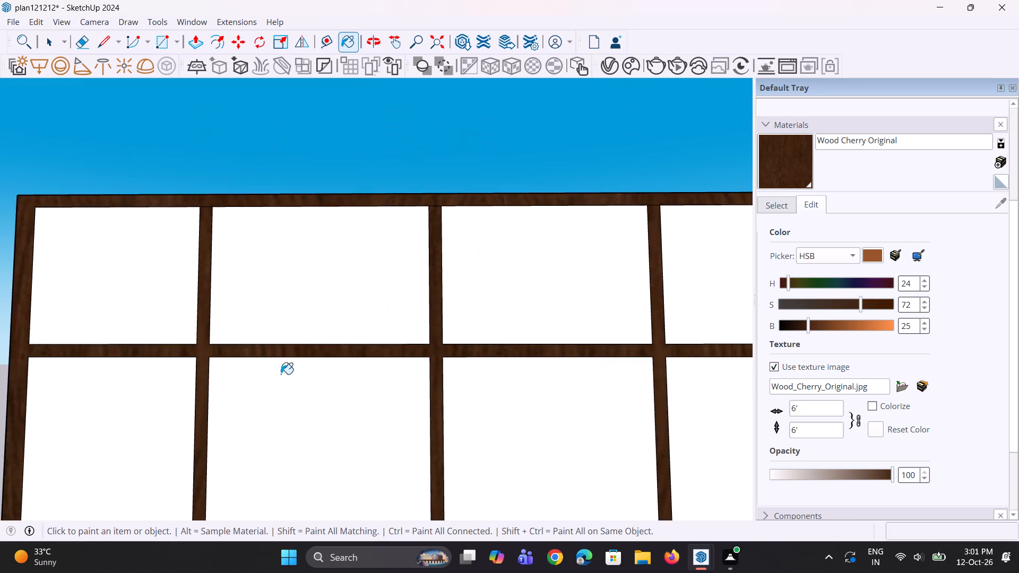
scroll(281, 374, "down", 8)
middle_click_drag(279, 357, 307, 429)
scroll(282, 377, "down", 4)
middle_click_drag(280, 418, 315, 415)
scroll(315, 415, "up", 1)
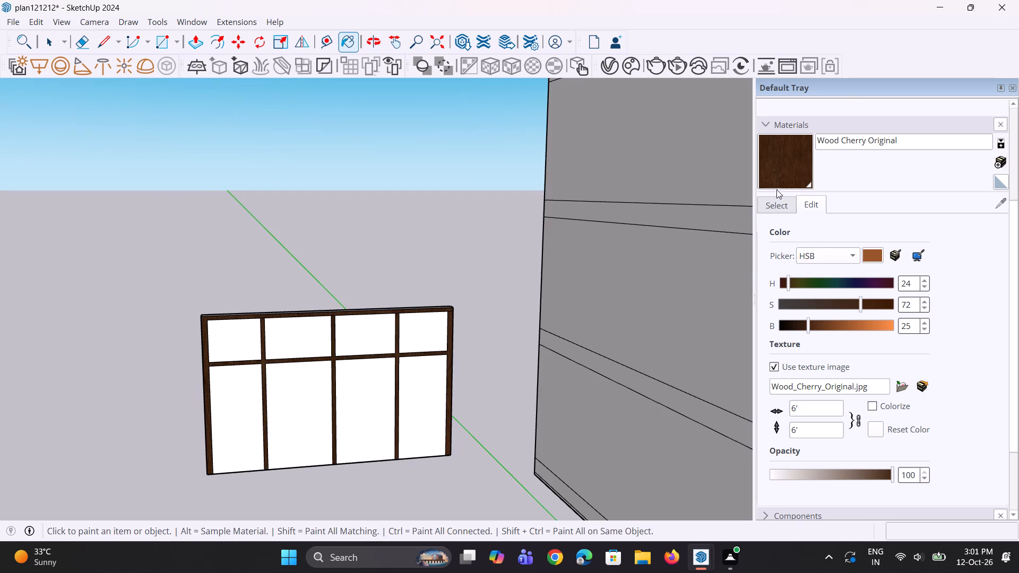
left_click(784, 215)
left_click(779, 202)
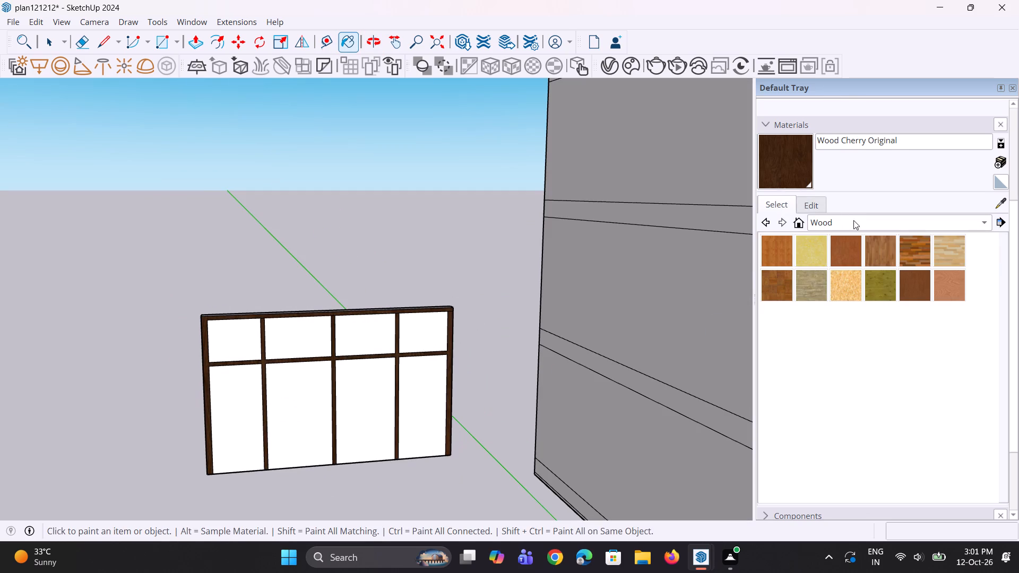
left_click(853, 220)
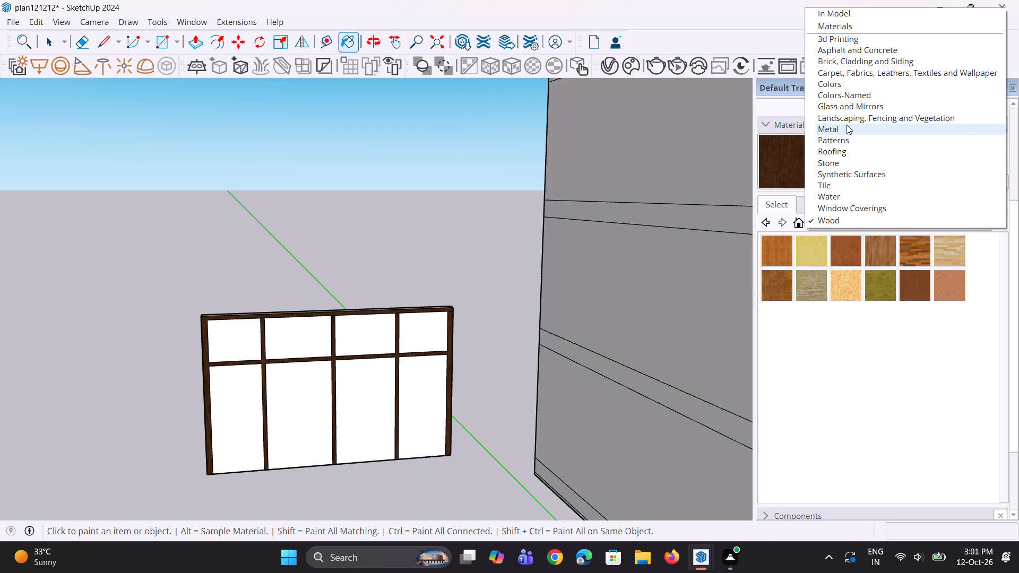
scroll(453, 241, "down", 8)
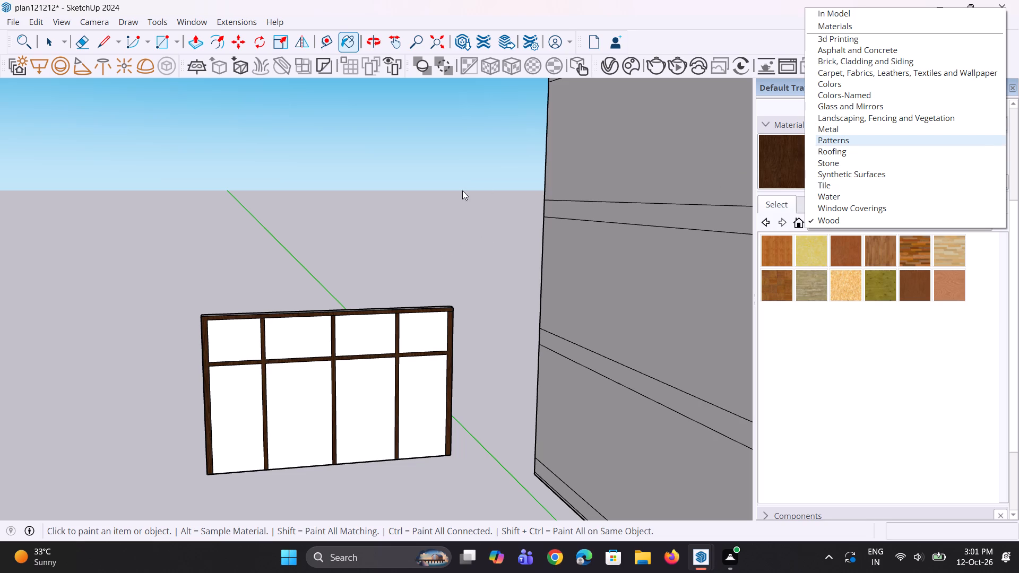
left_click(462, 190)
Sample Translucent Glass Gray from the ground-floor panel's glass and paint all eight panes of the middle-floor panel with it.
scroll(434, 212, "down", 9)
middle_click_drag(591, 294, 594, 240)
key("space")
key("space")
left_click(999, 204)
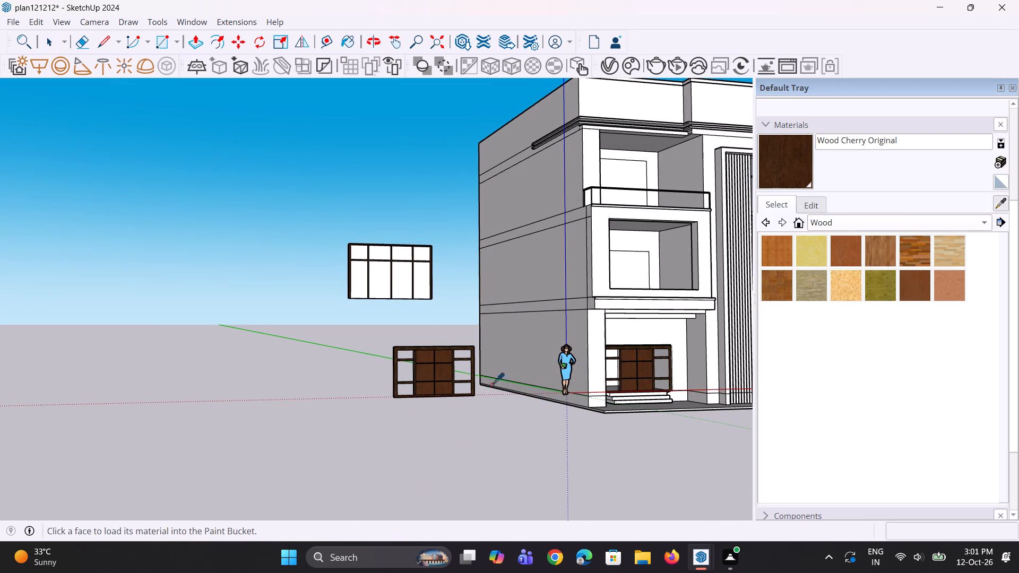
scroll(477, 388, "up", 5)
left_click(461, 370)
left_click(394, 233)
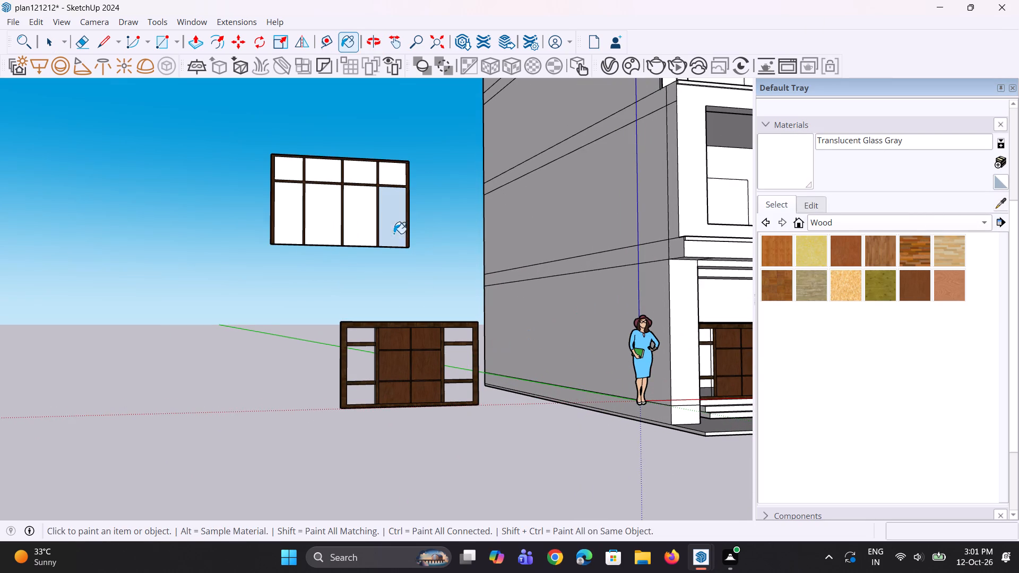
left_click(370, 228)
left_click(356, 181)
left_click(393, 177)
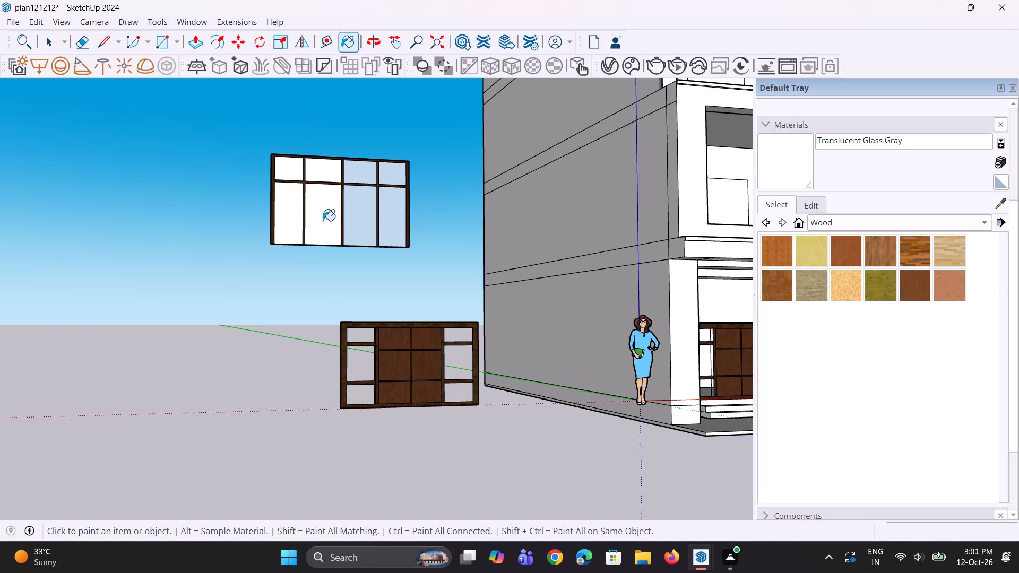
left_click(315, 229)
left_click(332, 178)
left_click(292, 209)
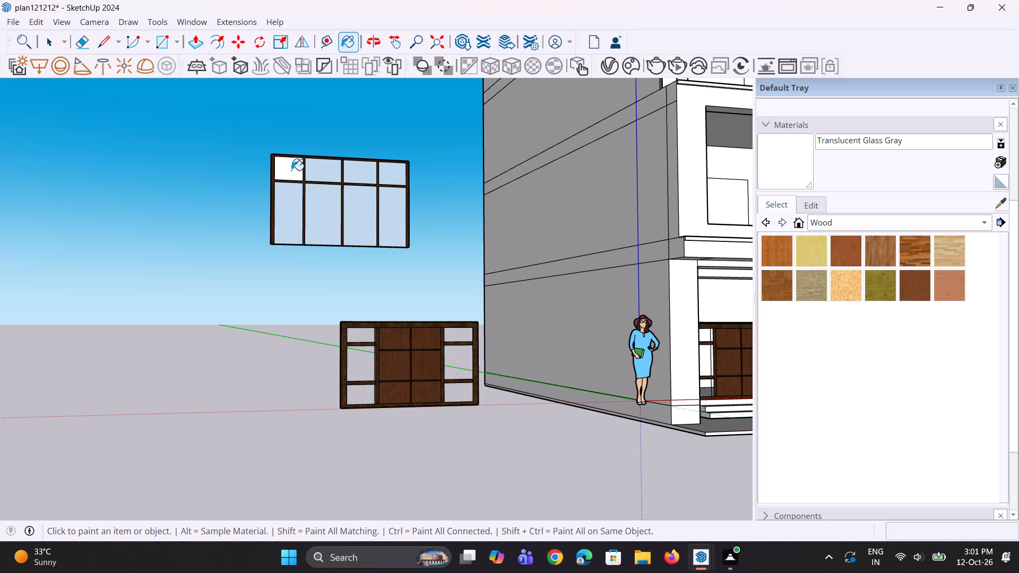
left_click(291, 170)
Paint the back face of the middle-floor panel with Translucent Glass Gray.
middle_click_drag(282, 248, 791, 311)
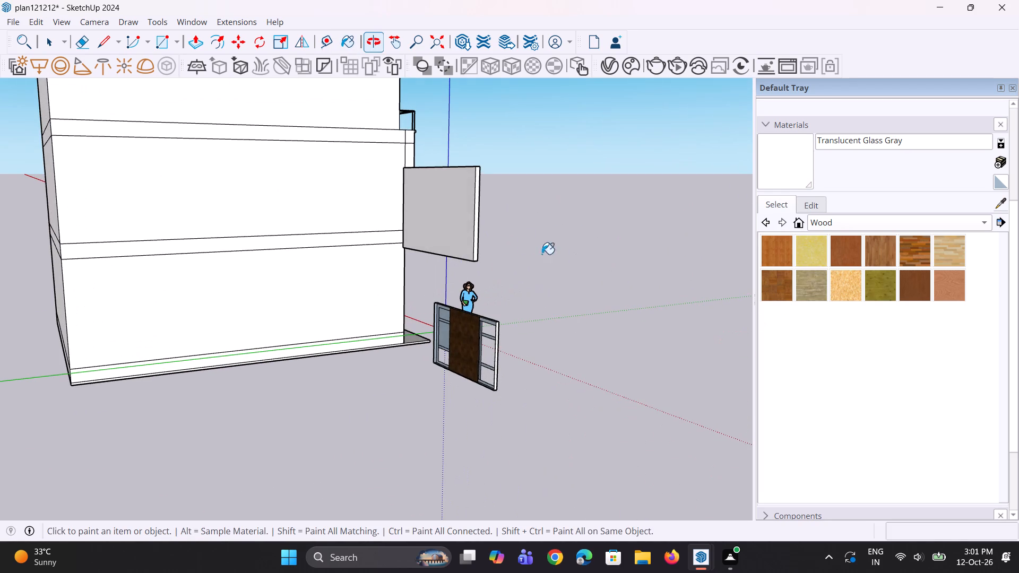
left_click(437, 212)
Select the whole middle-floor panel standing beside the building and make it a group.
middle_click_drag(543, 301, 132, 323)
scroll(132, 323, "down", 5)
middle_click_drag(63, 296, 57, 282)
key("space")
key("space")
scroll(34, 242, "up", 6)
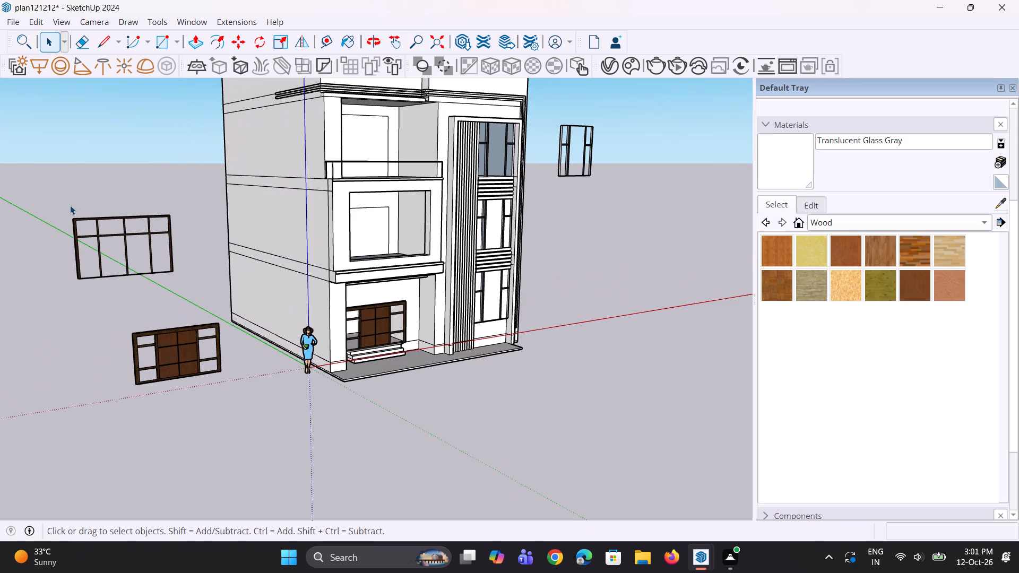
left_click_drag(47, 192, 188, 302)
right_click(159, 252)
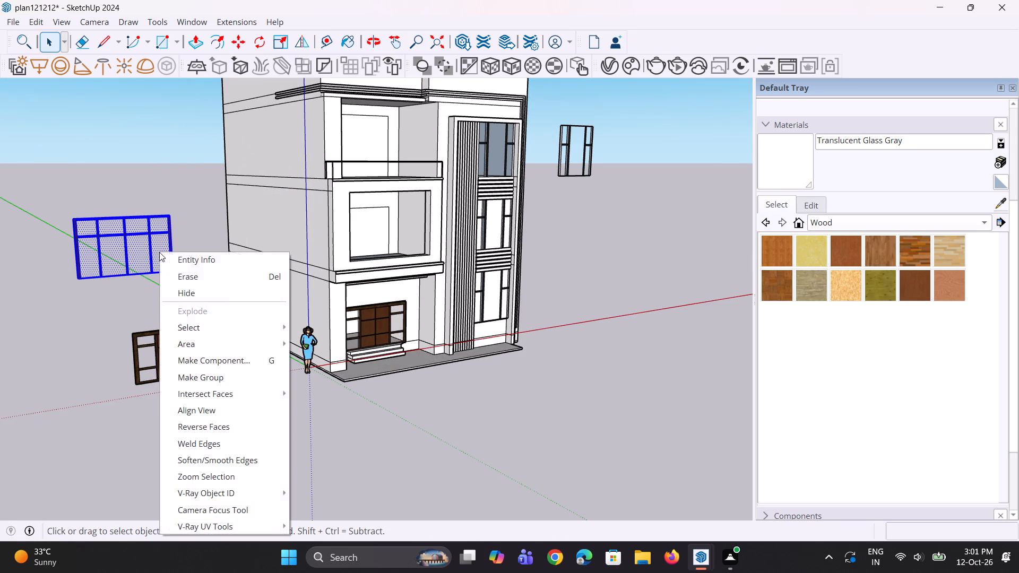
left_click(212, 378)
Push the inner rectangular face of the middle-floor facade recess back into the building with Push/Pull.
scroll(75, 346, "up", 1)
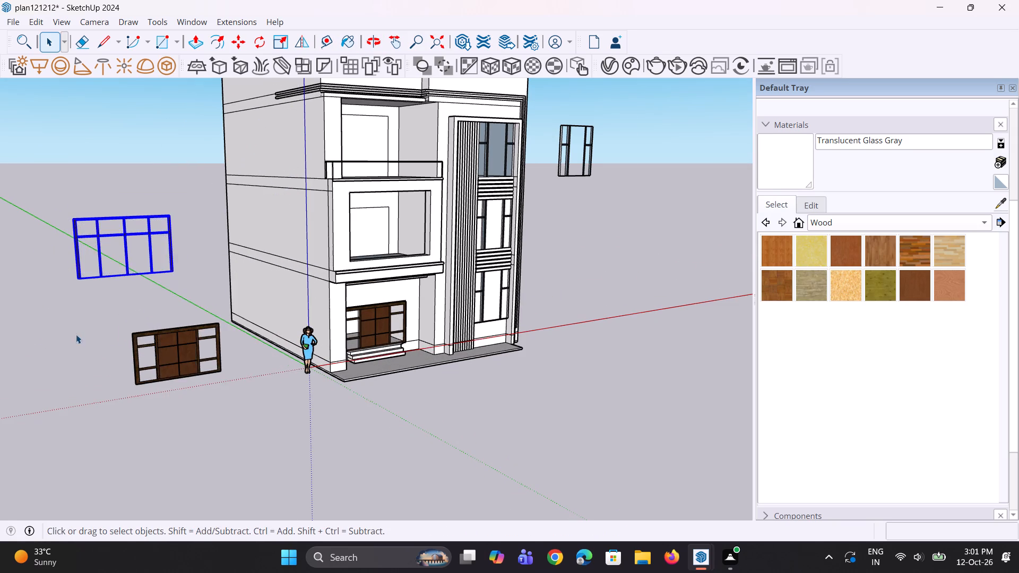
middle_click_drag(79, 332, 5, 400)
scroll(5, 429, "down", 2)
middle_click_drag(73, 354, 132, 236)
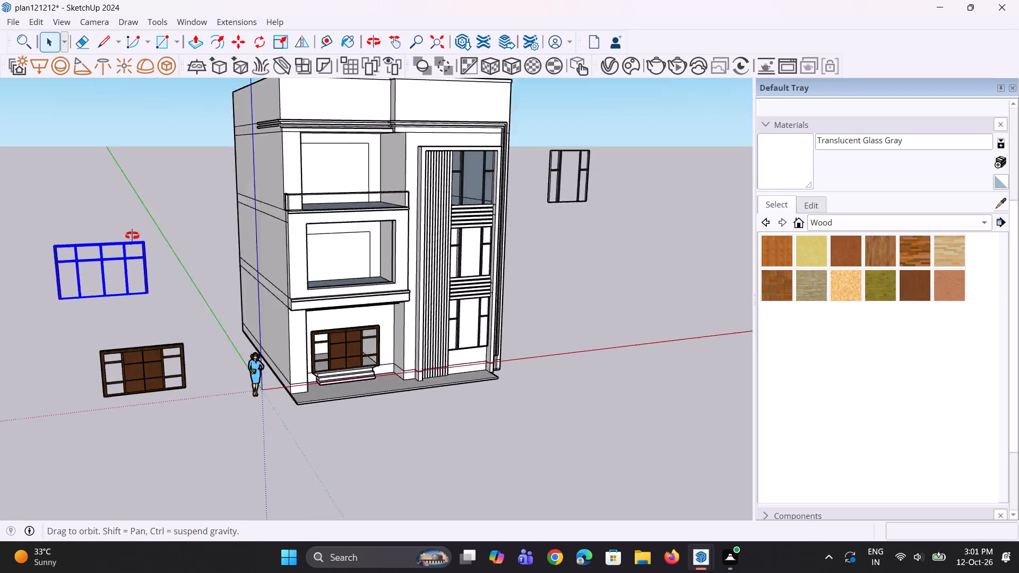
middle_click_drag(132, 236, 223, 298)
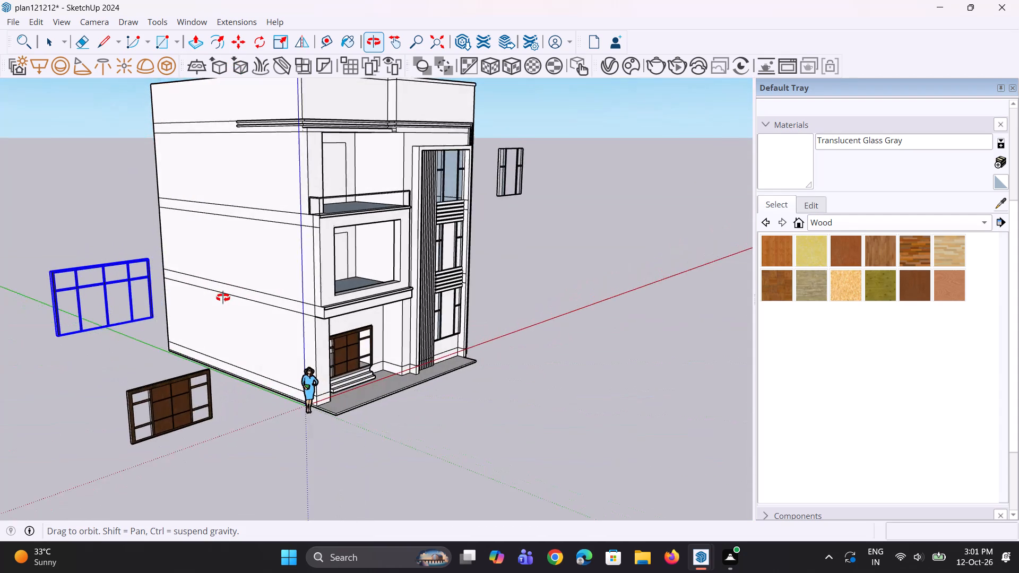
middle_click_drag(223, 298, 222, 298)
scroll(96, 273, "down", 4)
middle_click_drag(82, 284, 27, 291)
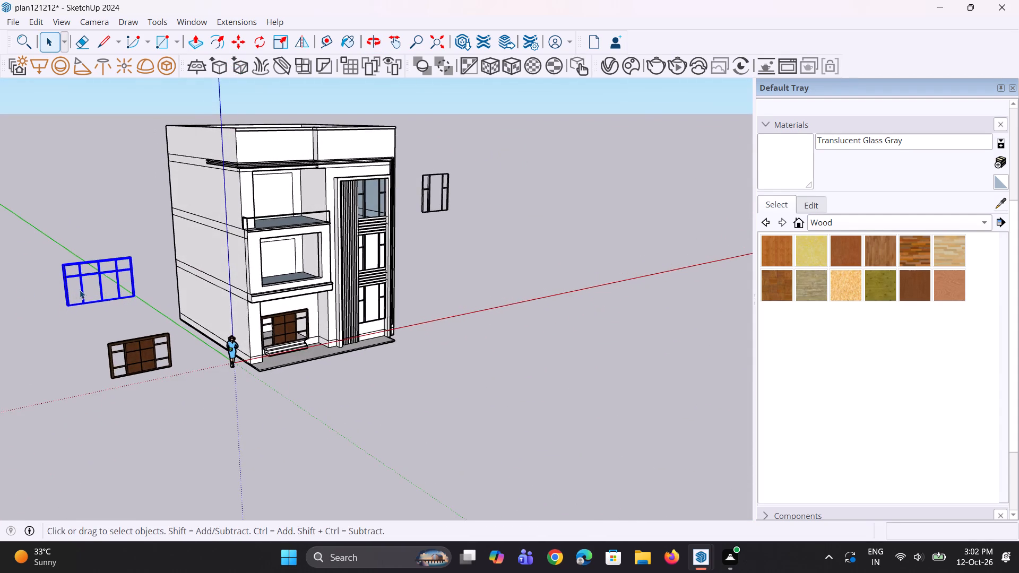
scroll(80, 290, "down", 5)
middle_click_drag(84, 290, 0, 299)
scroll(159, 293, "up", 3)
scroll(229, 251, "up", 4)
middle_click_drag(241, 273, 222, 256)
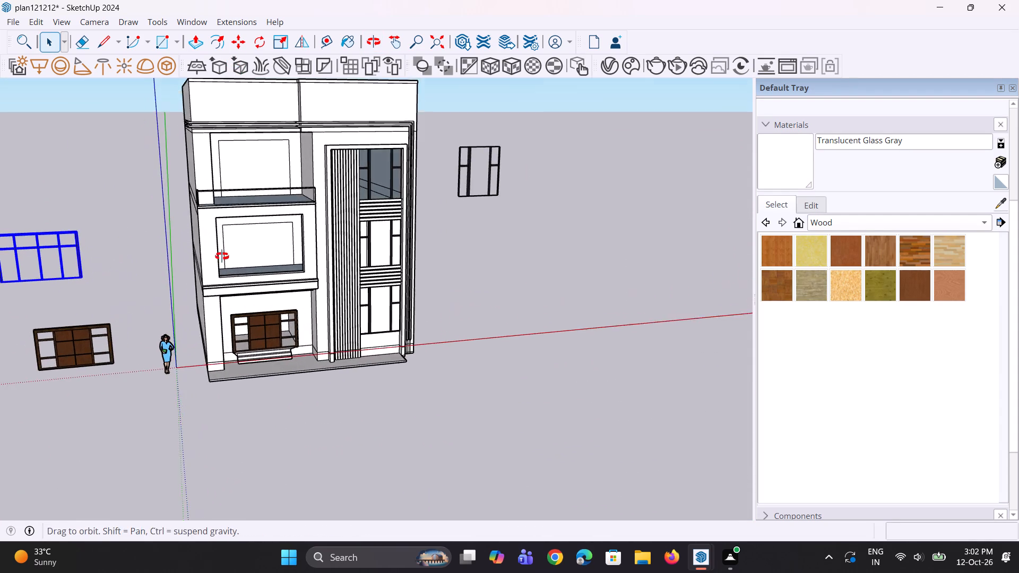
middle_click_drag(222, 256, 221, 255)
key("space")
left_click(273, 249)
scroll(271, 250, "up", 2)
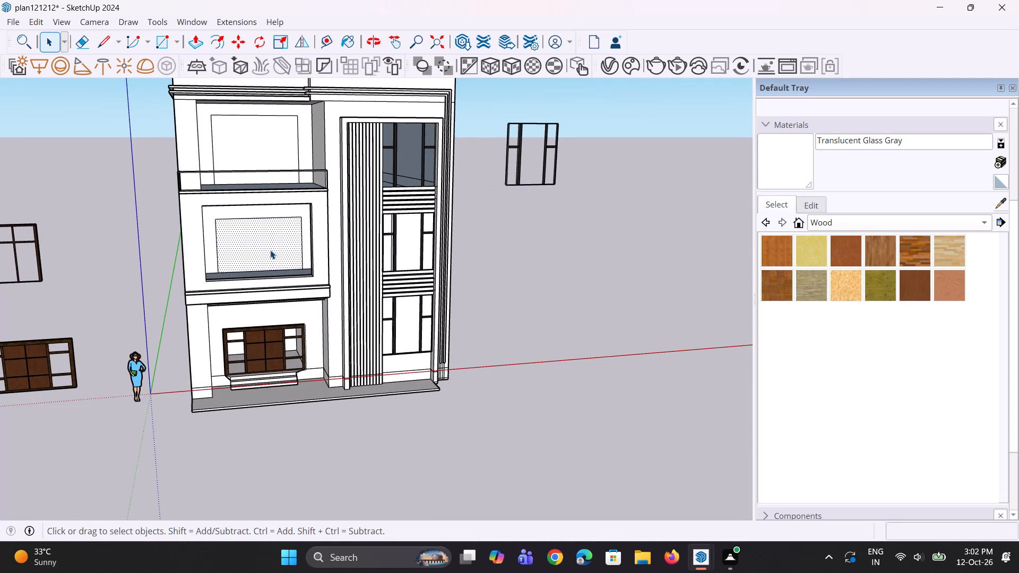
key("p")
left_click(270, 250)
left_click(263, 238)
Copy the middle-floor panel group by its lower corner onto the matching bottom corner of the recess's inner opening.
scroll(275, 254, "down", 5)
middle_click_drag(206, 303, 196, 284)
key("space")
key("space")
scroll(106, 268, "up", 1)
left_click(135, 265)
scroll(140, 263, "up", 3)
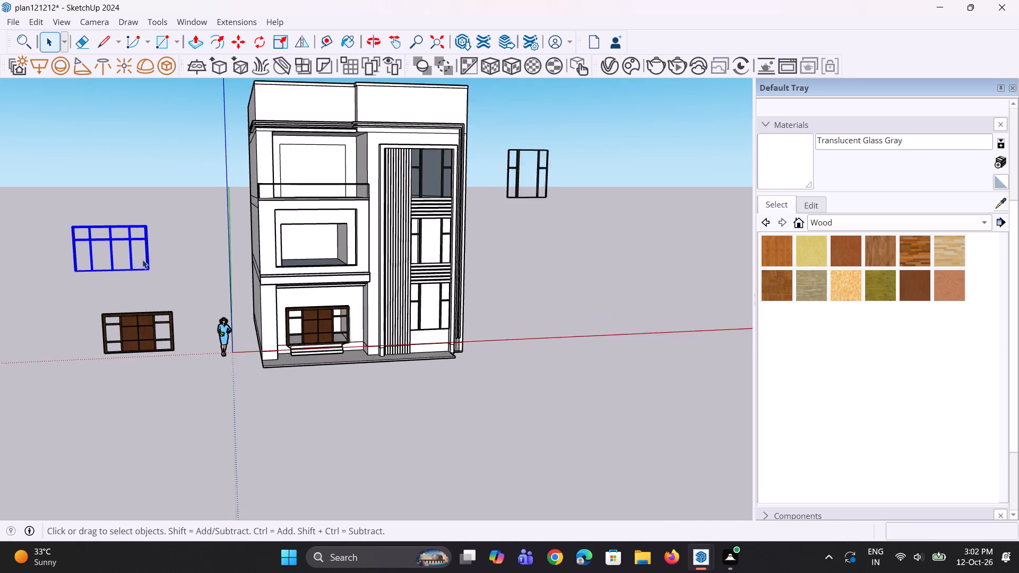
key("m")
left_click(146, 268)
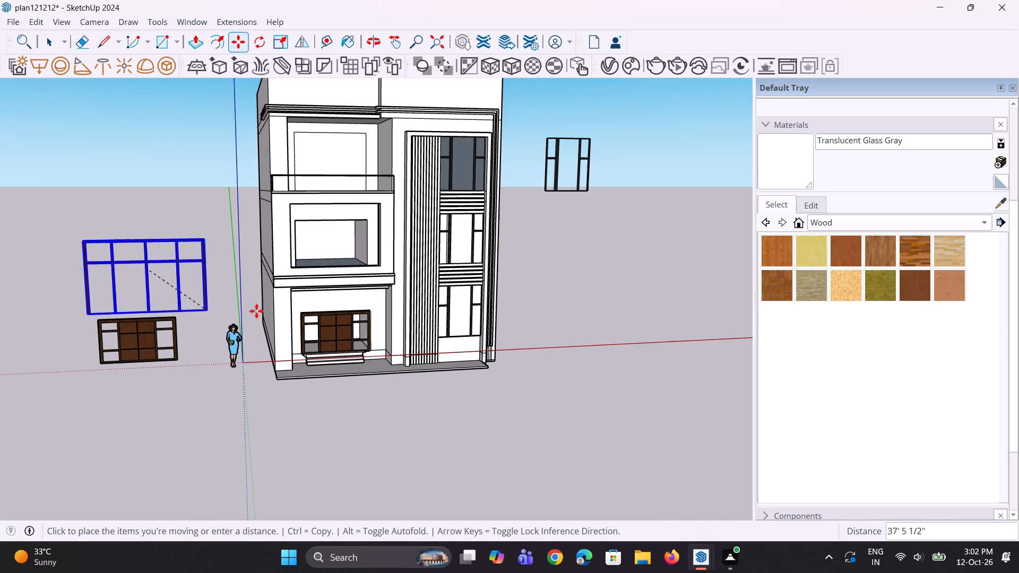
scroll(342, 267, "up", 2)
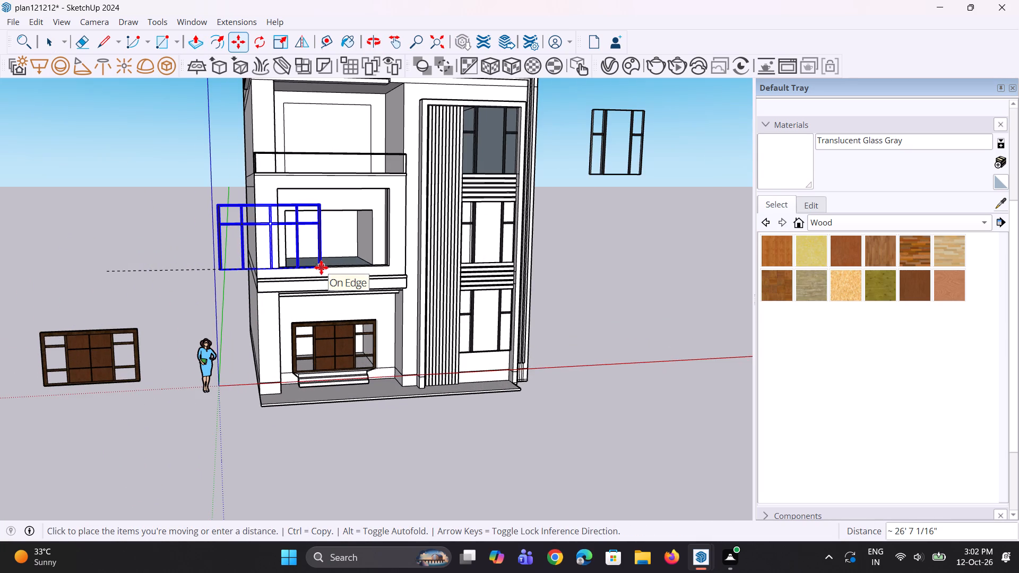
scroll(342, 267, "up", 4)
middle_click_drag(359, 267, 334, 332)
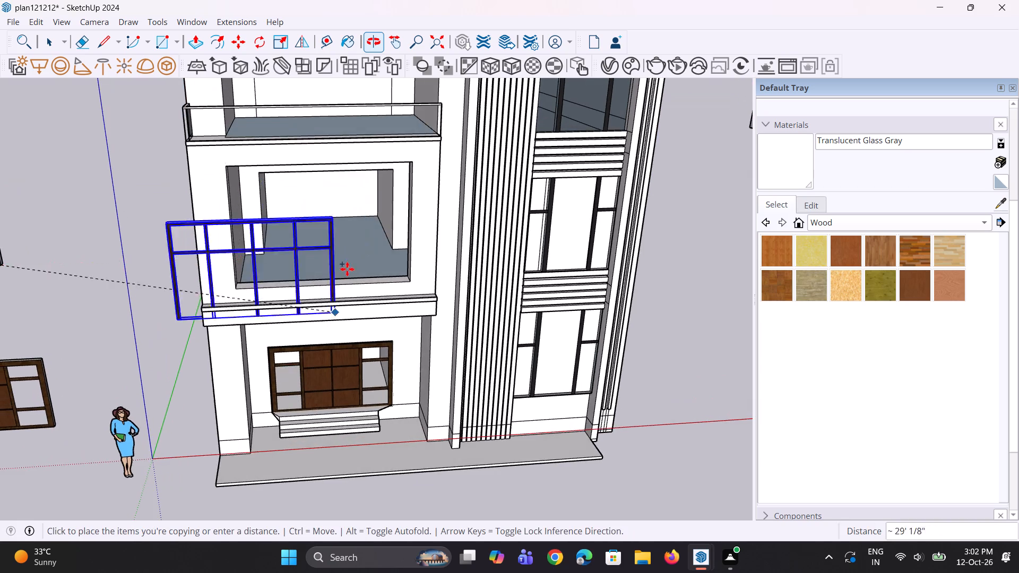
scroll(350, 259, "up", 6)
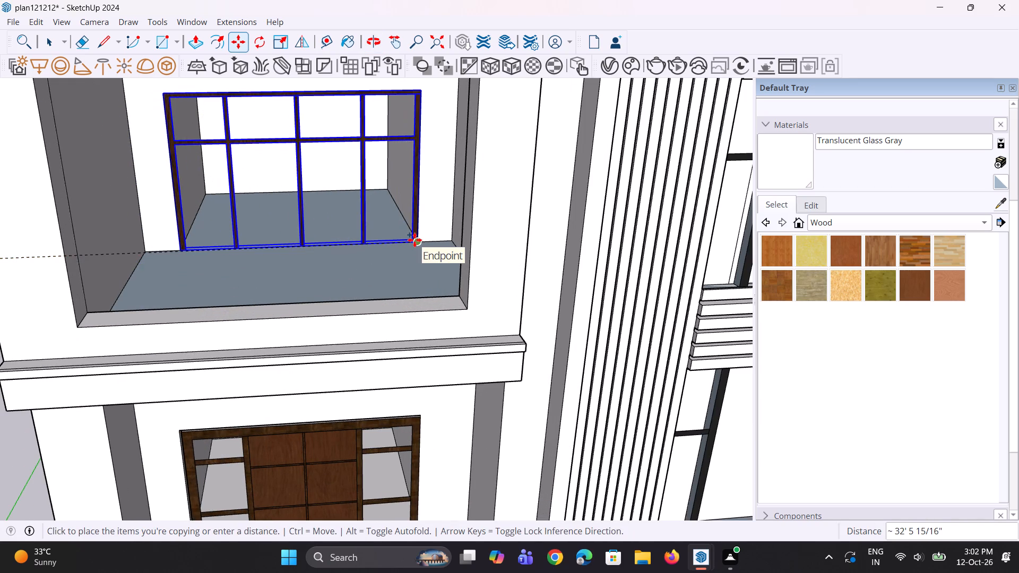
left_click(415, 239)
Examine the panel's placement in the middle-floor opening from the front and from above.
middle_click_drag(325, 273, 310, 234)
scroll(310, 234, "down", 11)
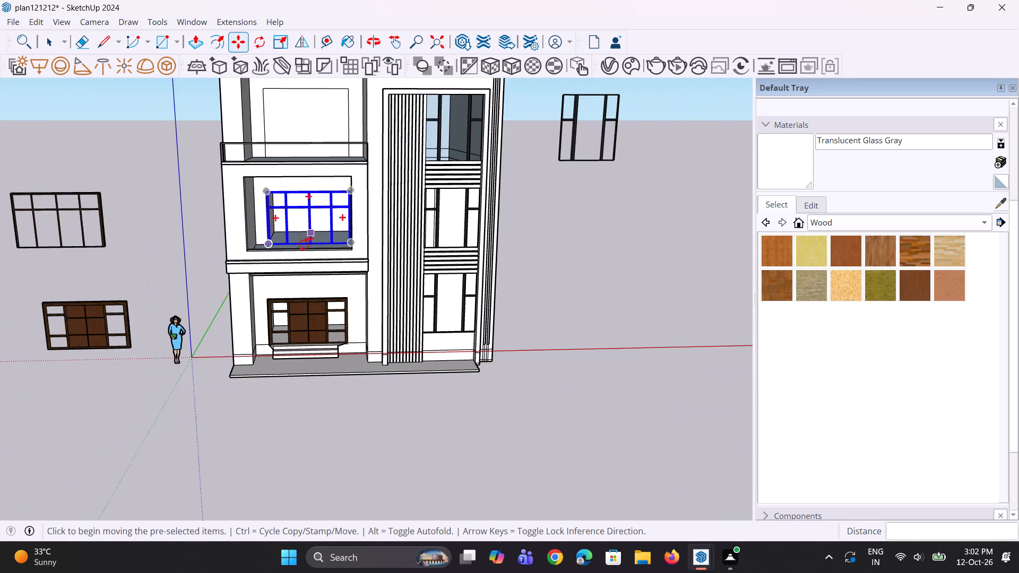
middle_click_drag(290, 264, 285, 230)
scroll(285, 230, "down", 5)
middle_click_drag(292, 240, 303, 220)
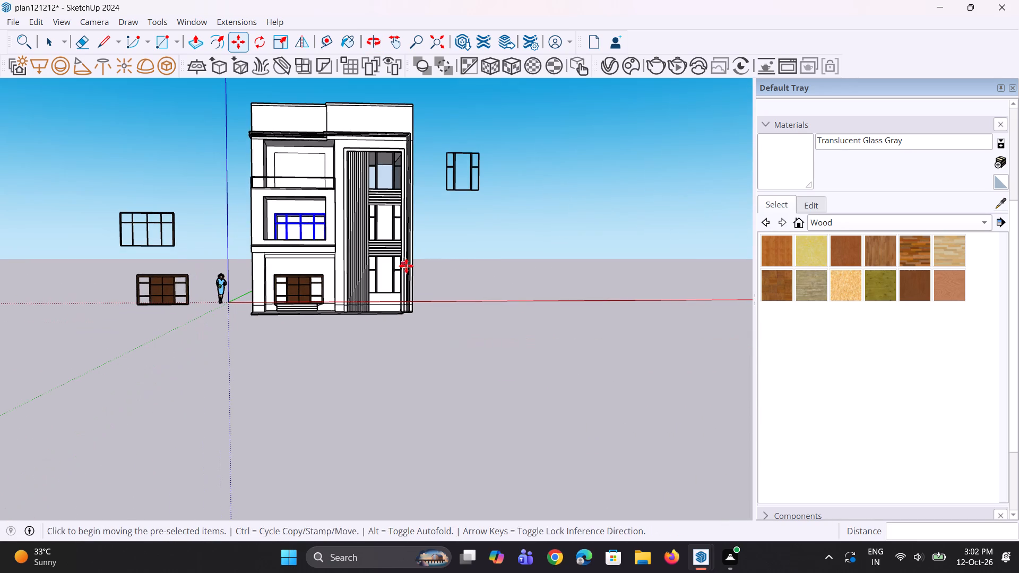
key("space")
key("space")
left_click(408, 267)
scroll(202, 264, "down", 4)
middle_click_drag(182, 274, 225, 364)
scroll(232, 338, "down", 1)
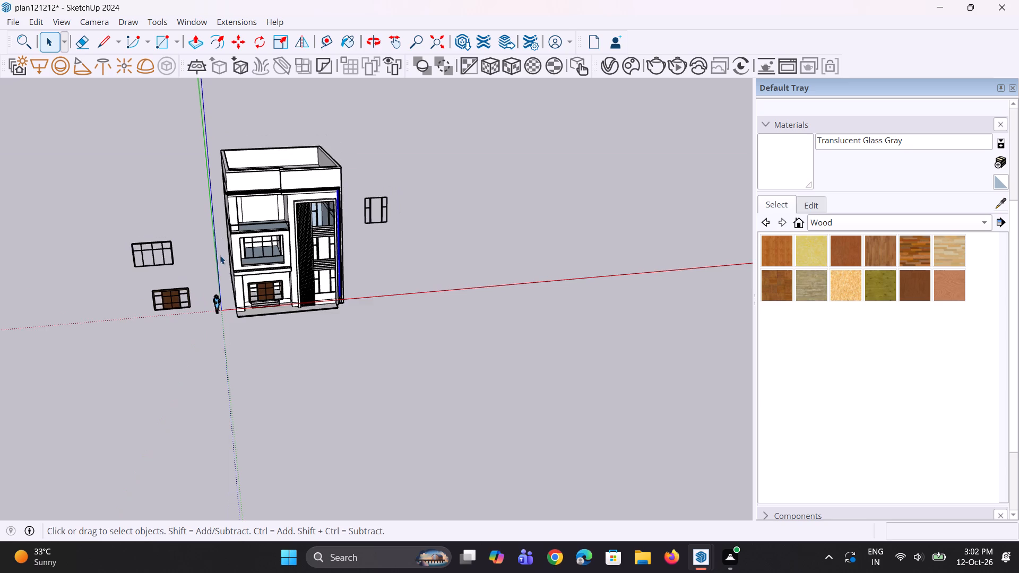
scroll(219, 229, "up", 3)
scroll(148, 237, "up", 5)
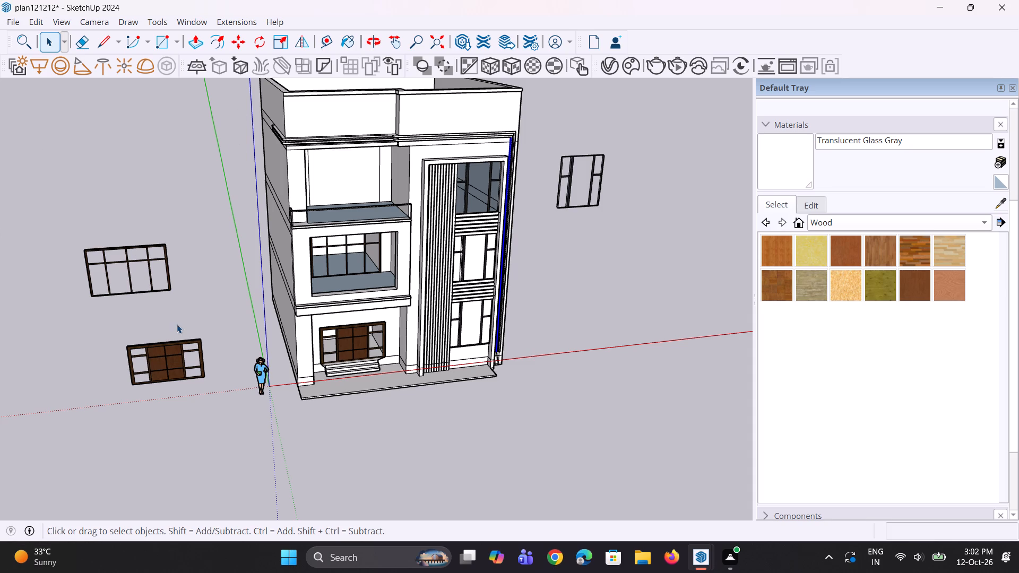
scroll(223, 268, "down", 4)
middle_click_drag(177, 309, 159, 248)
scroll(275, 266, "up", 2)
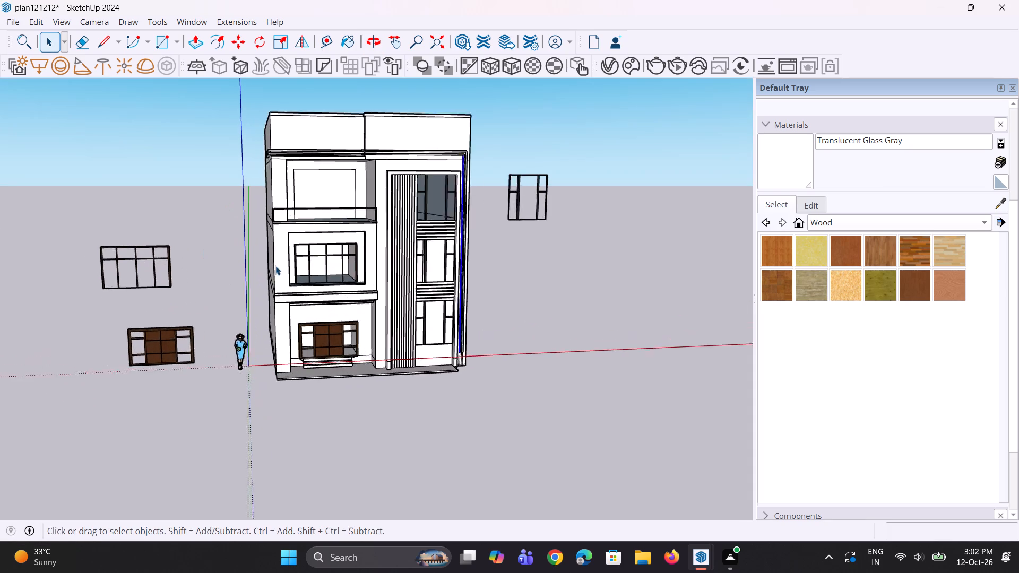
scroll(275, 266, "up", 1)
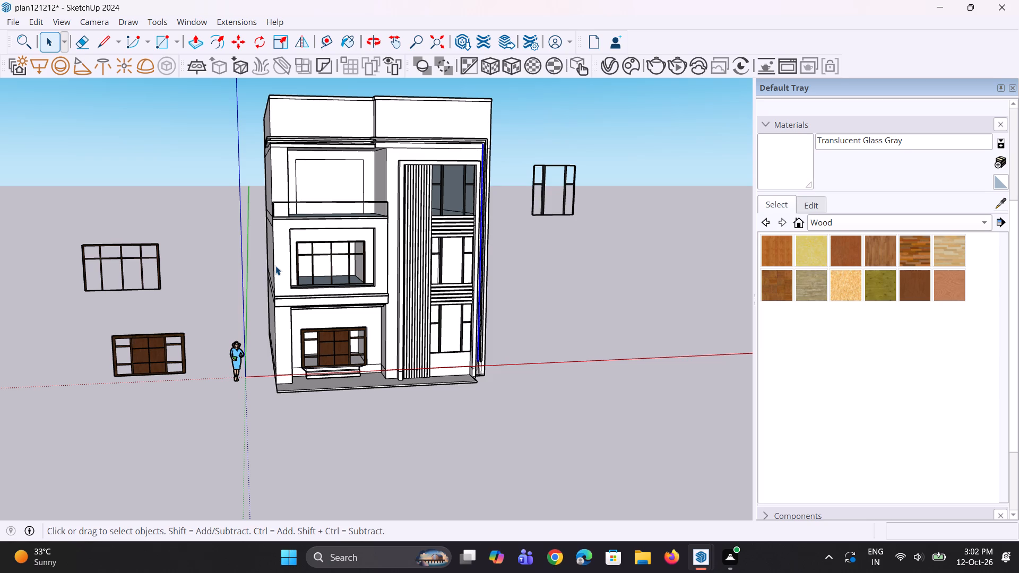
Copy the inner rectangular face of the top-floor recess about 30 feet along the red axis, clear of the building.
left_click(327, 197)
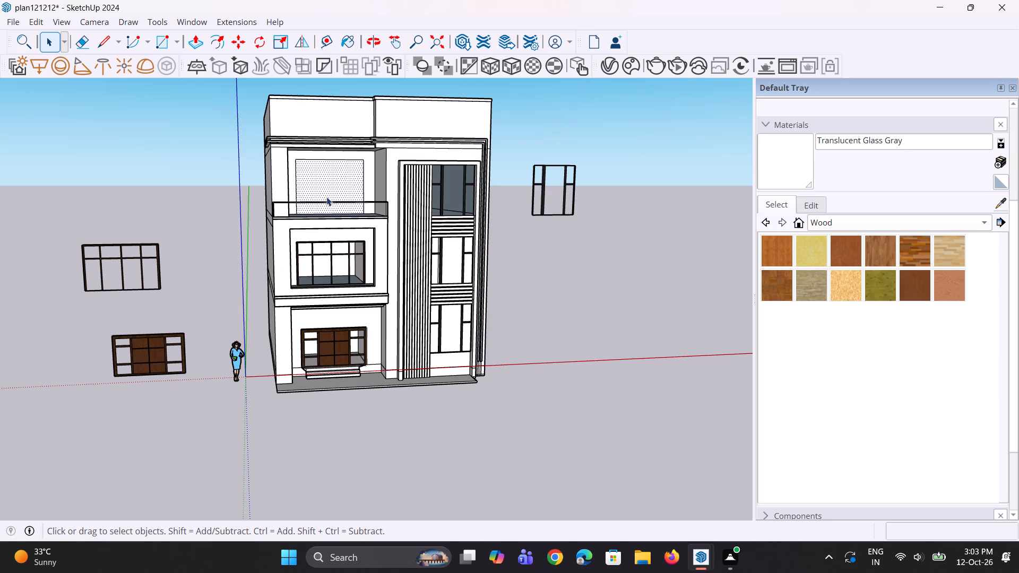
middle_click_drag(321, 203, 324, 293)
scroll(318, 270, "up", 2)
scroll(318, 270, "down", 3)
middle_click_drag(319, 244, 319, 243)
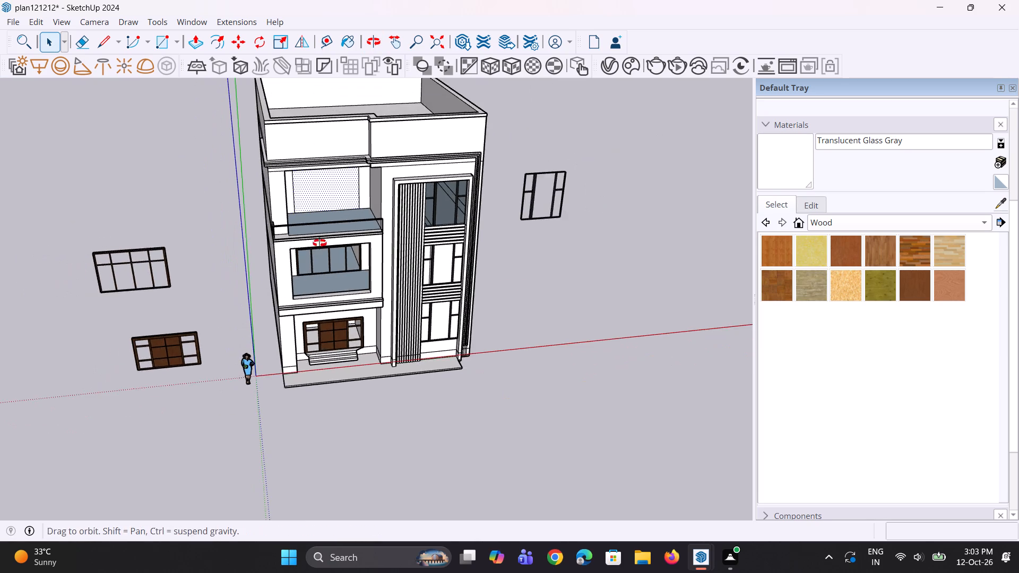
middle_click_drag(319, 243, 292, 184)
scroll(292, 184, "up", 4)
key("m")
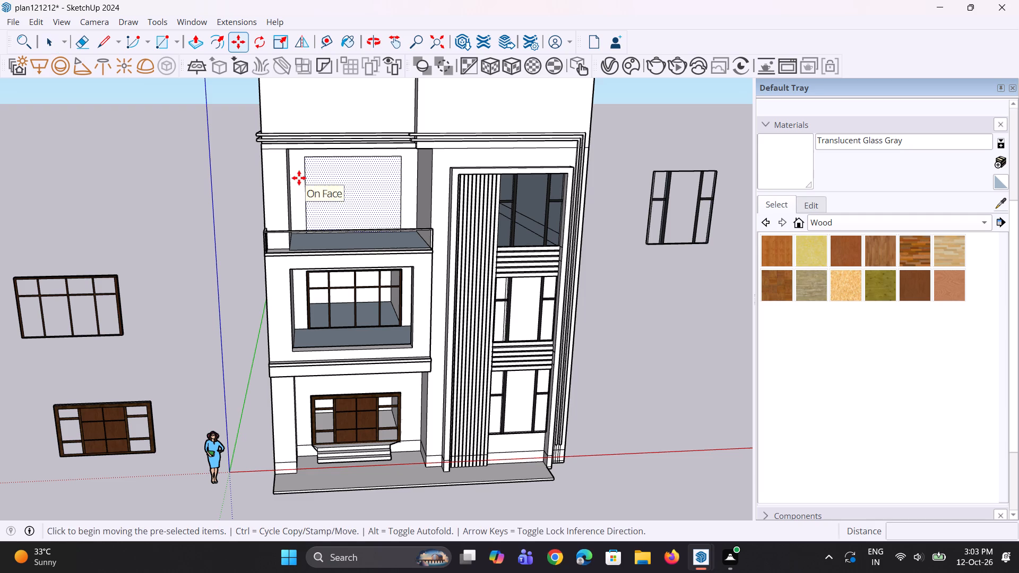
left_click(313, 202)
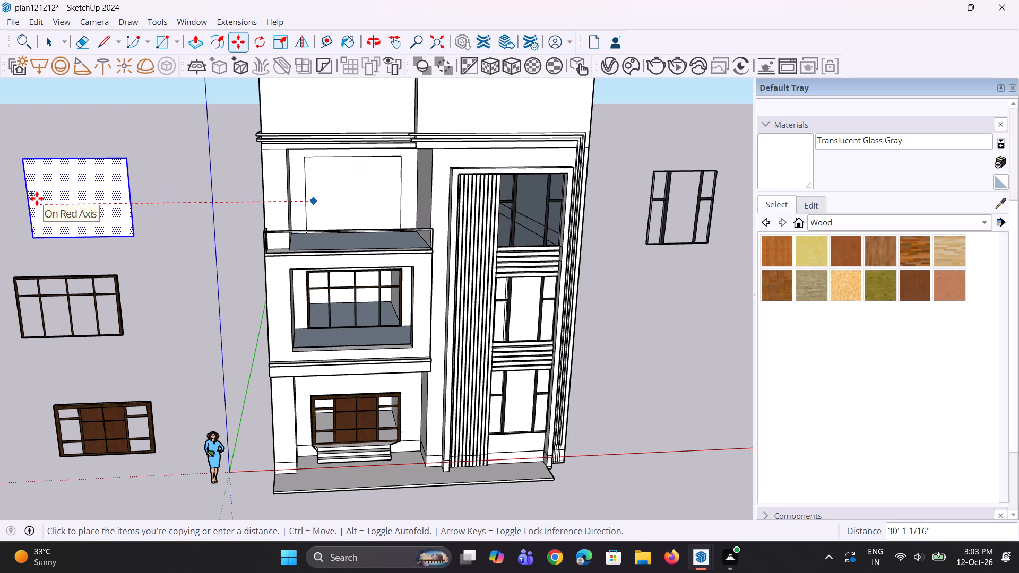
left_click(37, 198)
Push/Pull the copied top-floor rectangle to a thickness of about 3 inches.
middle_click_drag(39, 207, 56, 185)
scroll(56, 185, "down", 6)
middle_click_drag(31, 204, 79, 215)
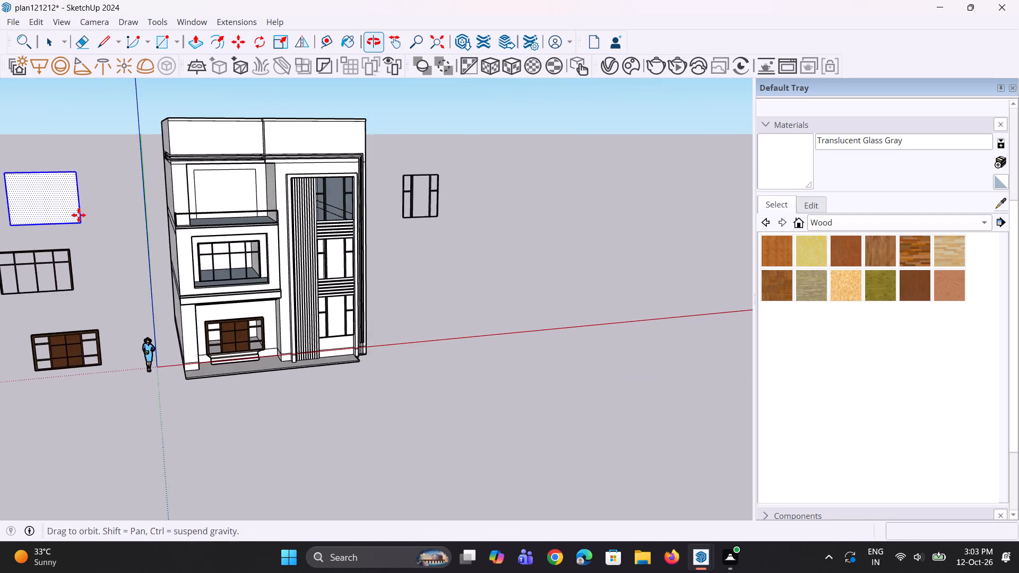
middle_click_drag(79, 215, 77, 215)
scroll(91, 213, "up", 1)
scroll(113, 204, "down", 6)
scroll(6, 221, "up", 1)
middle_click_drag(5, 222, 114, 267)
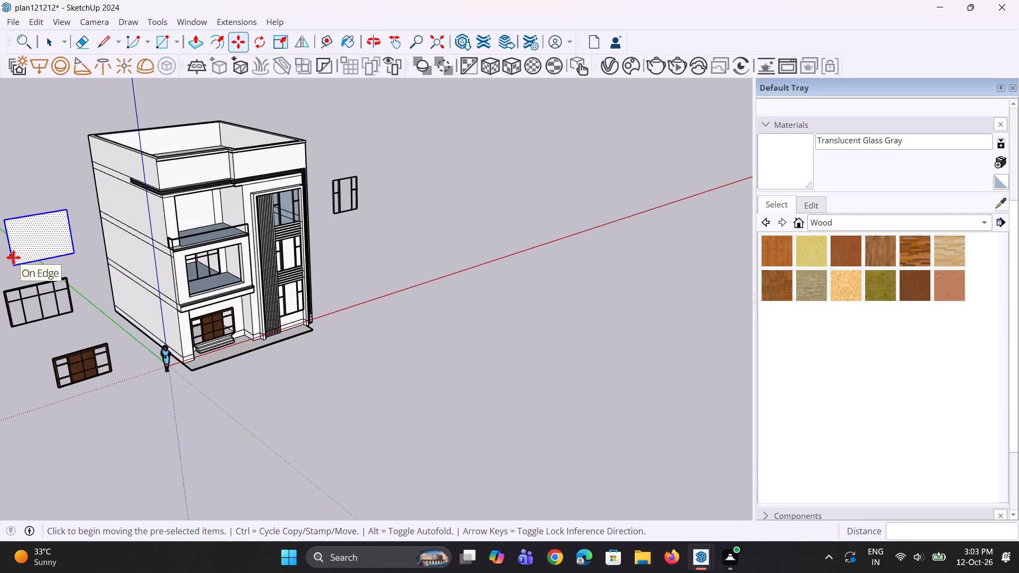
scroll(13, 257, "up", 13)
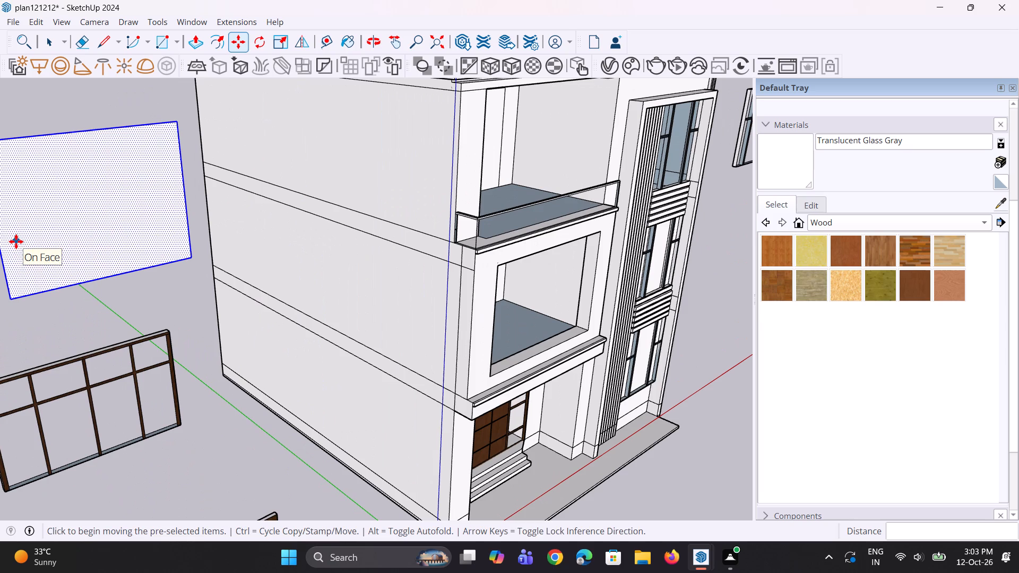
key("p")
left_click(16, 241)
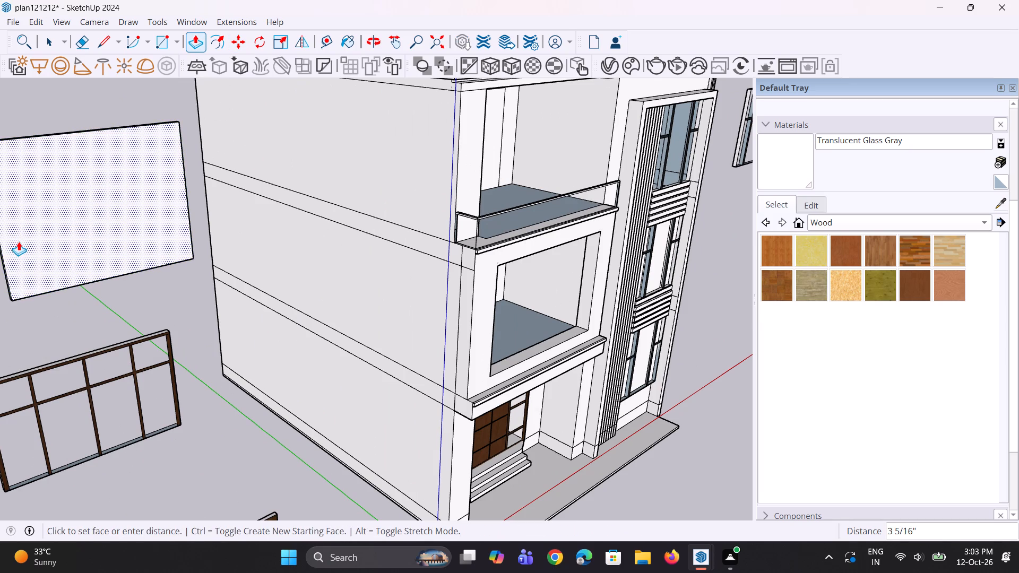
left_click(21, 242)
scroll(53, 273, "down", 5)
middle_click_drag(55, 273, 32, 255)
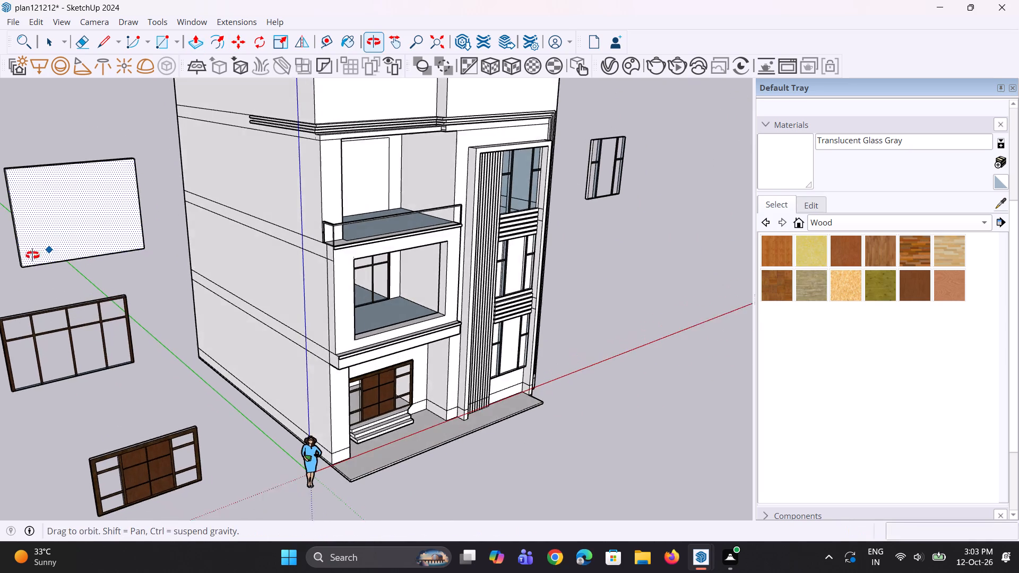
middle_click_drag(32, 255, 31, 254)
scroll(31, 254, "down", 4)
key("space")
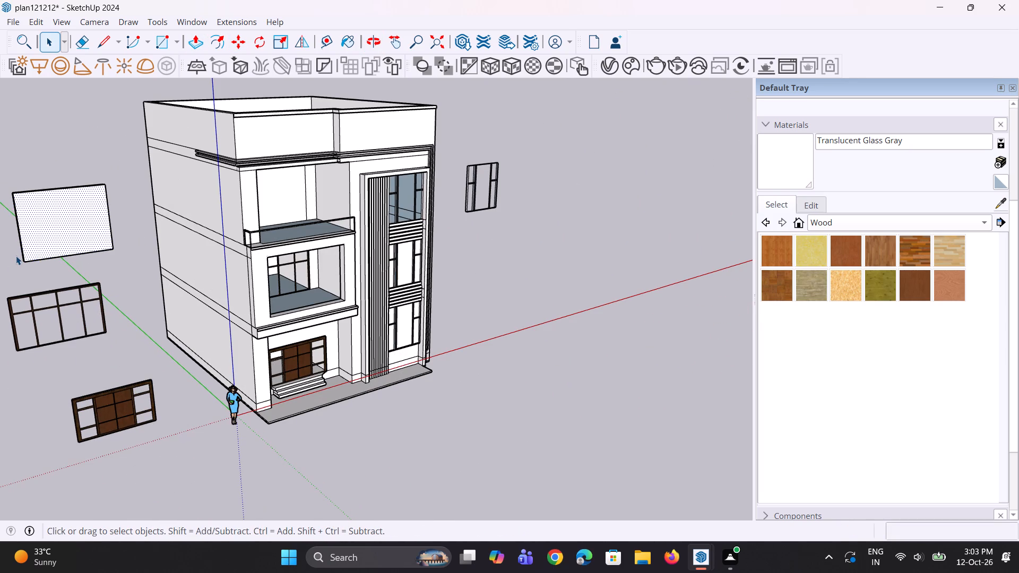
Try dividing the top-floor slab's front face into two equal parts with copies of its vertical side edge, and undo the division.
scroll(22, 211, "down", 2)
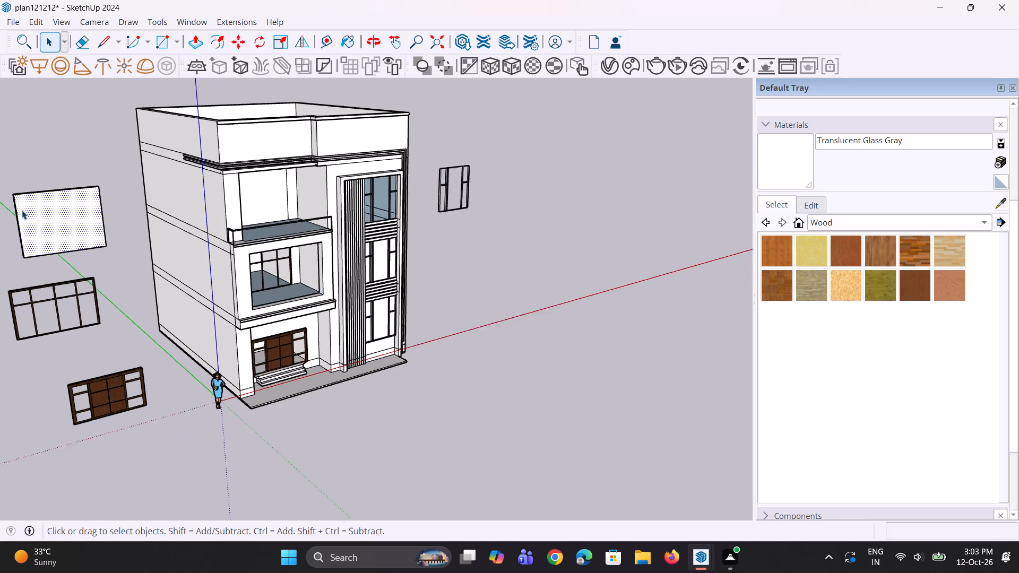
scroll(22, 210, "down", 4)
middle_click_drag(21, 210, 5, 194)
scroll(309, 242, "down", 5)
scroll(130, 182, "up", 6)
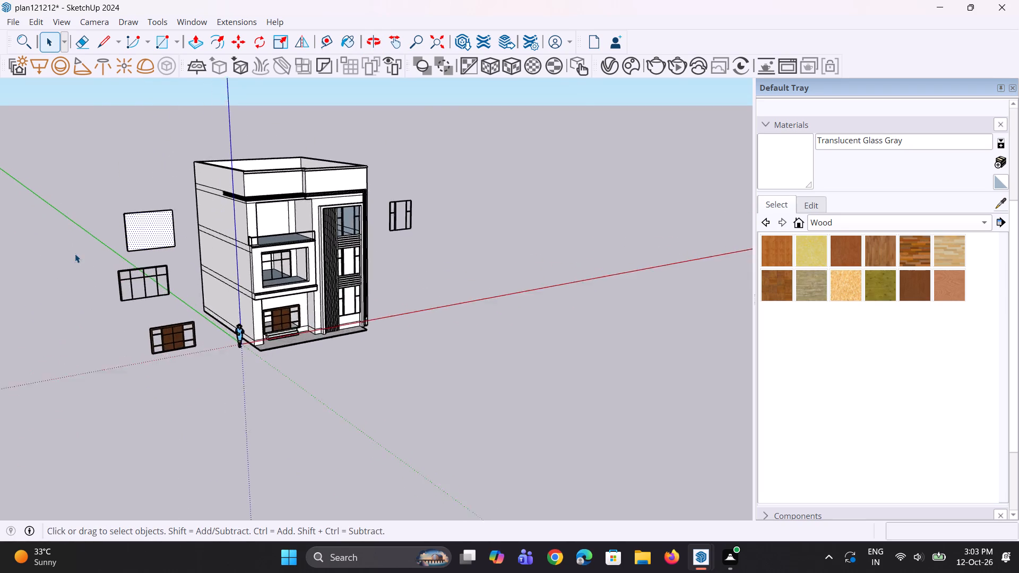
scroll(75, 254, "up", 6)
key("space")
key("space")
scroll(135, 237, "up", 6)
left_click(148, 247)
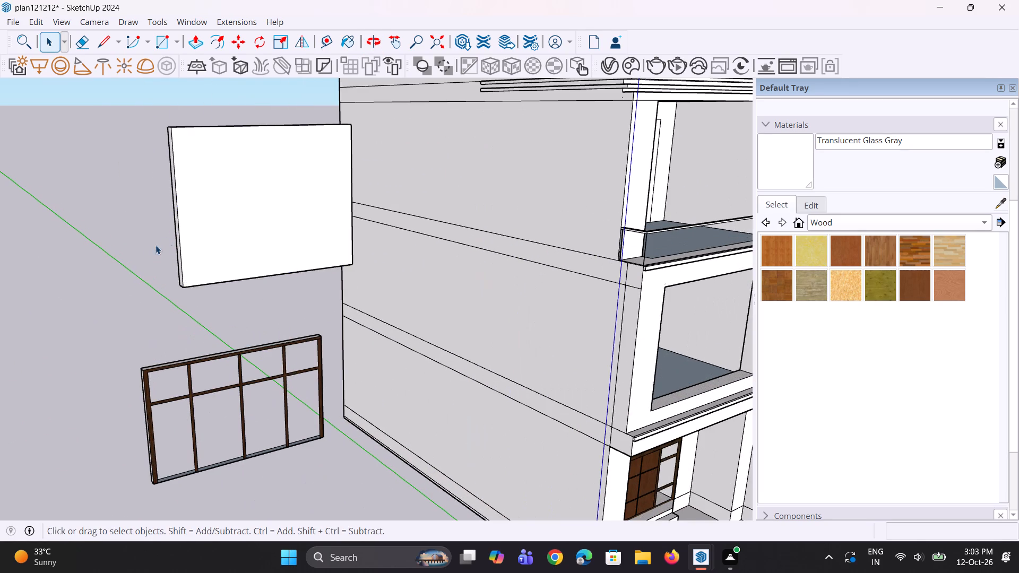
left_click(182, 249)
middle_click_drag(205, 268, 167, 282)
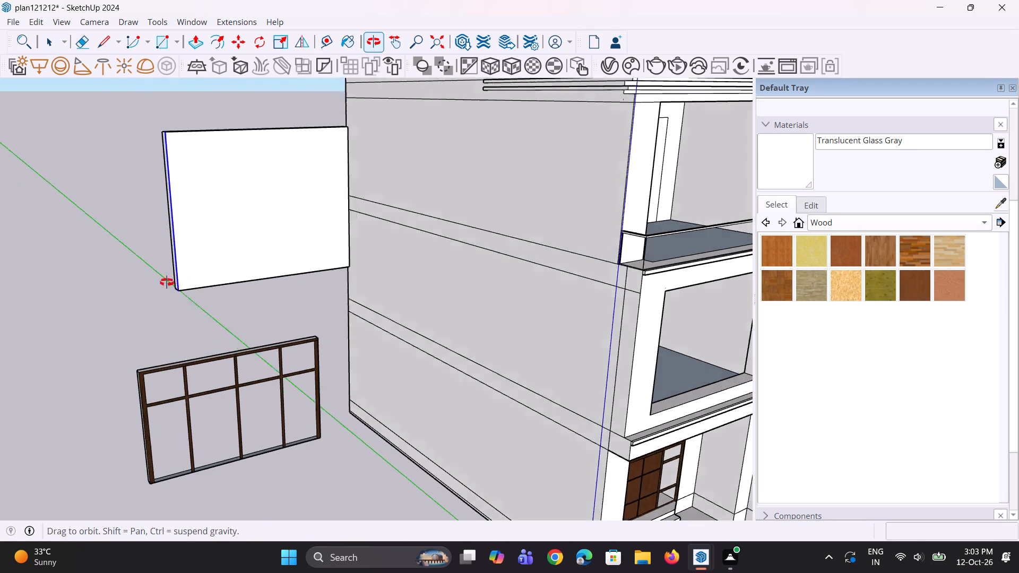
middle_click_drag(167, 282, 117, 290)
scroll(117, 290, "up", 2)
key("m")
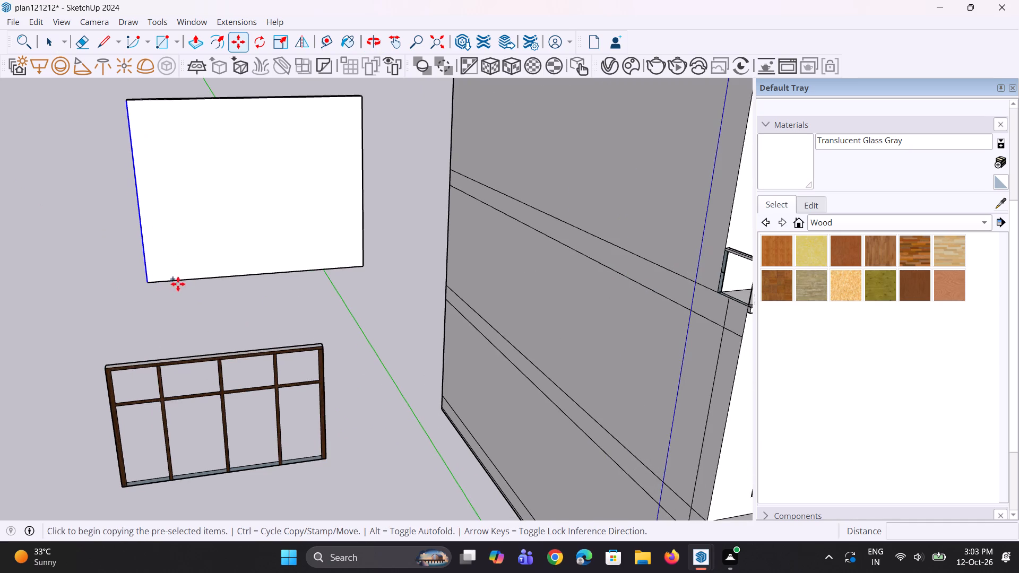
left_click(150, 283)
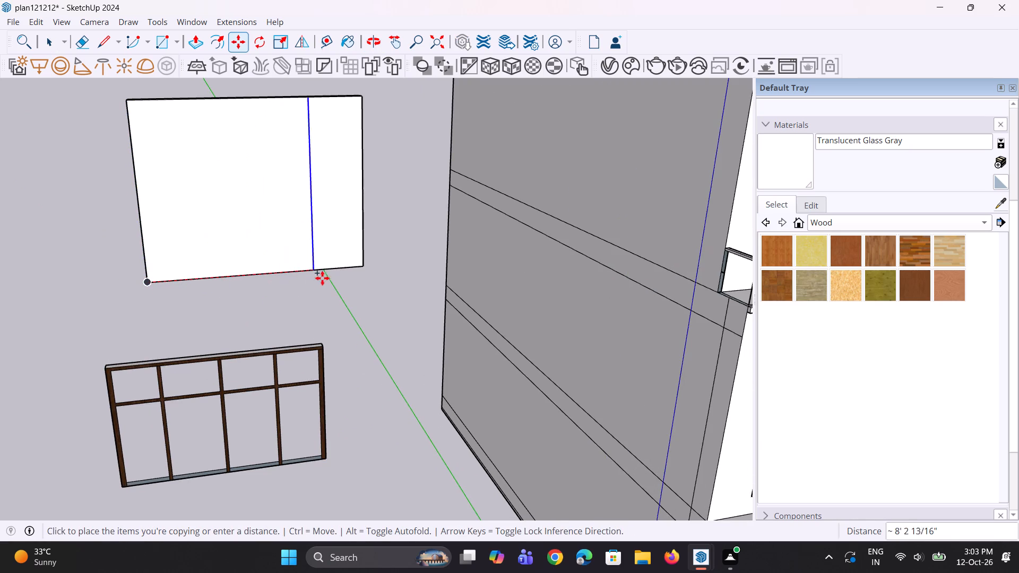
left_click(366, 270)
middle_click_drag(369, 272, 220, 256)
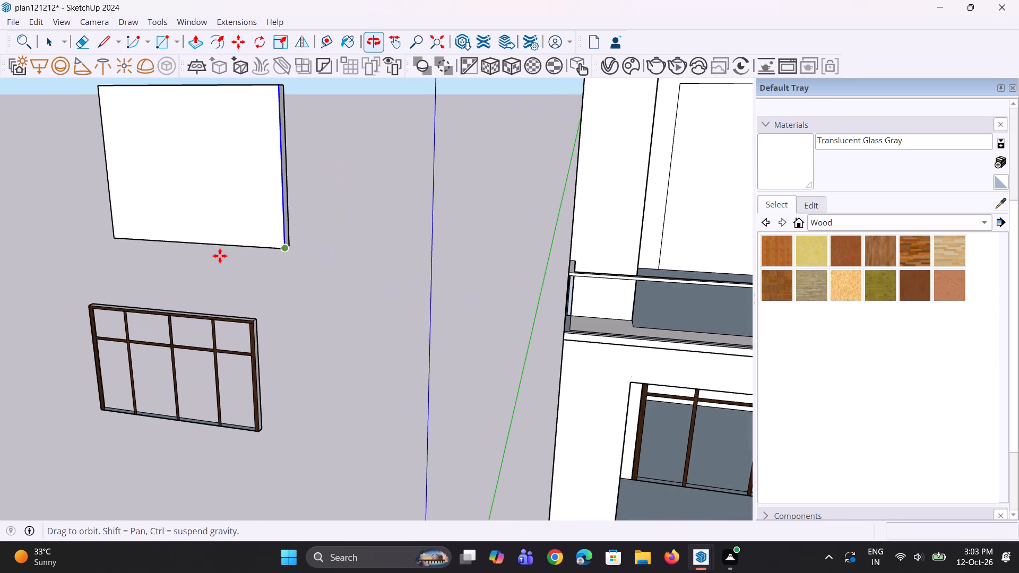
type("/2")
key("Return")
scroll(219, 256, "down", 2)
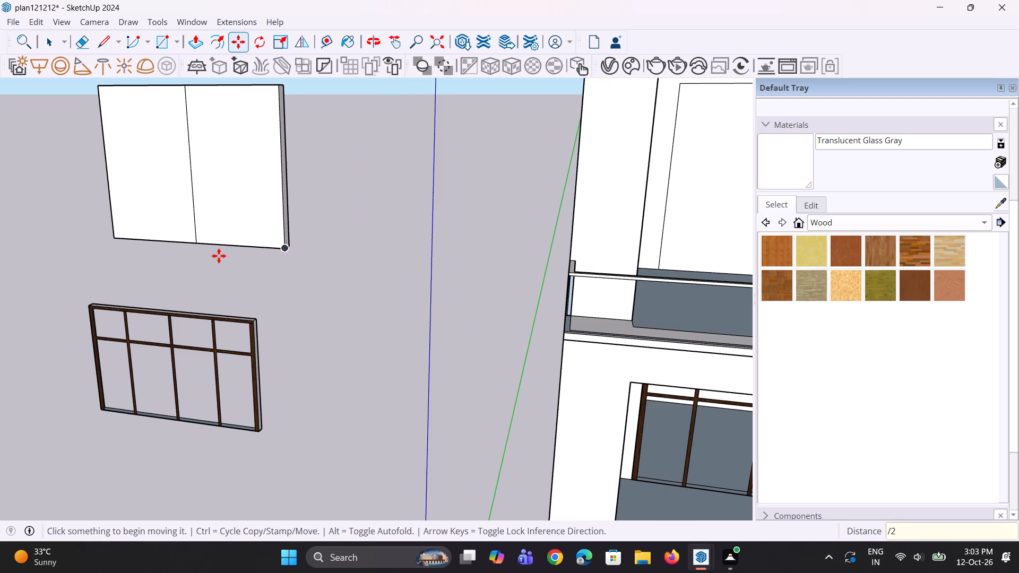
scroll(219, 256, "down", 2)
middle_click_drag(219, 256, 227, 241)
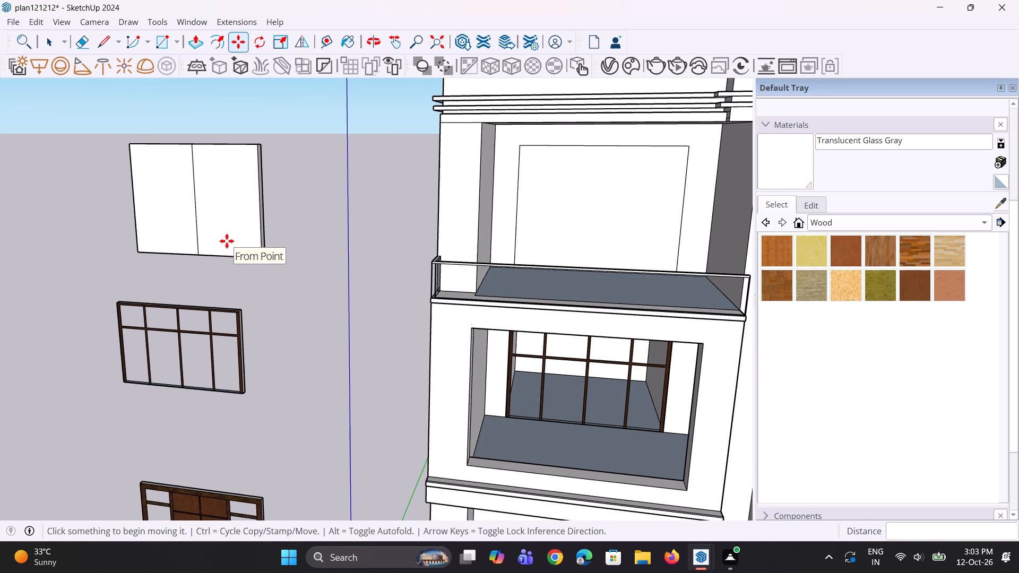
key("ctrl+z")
Divide the top-floor slab's front face into three equal bays by copying its vertical side edge across with /3 spacing.
scroll(125, 204, "up", 3)
key("space")
key("space")
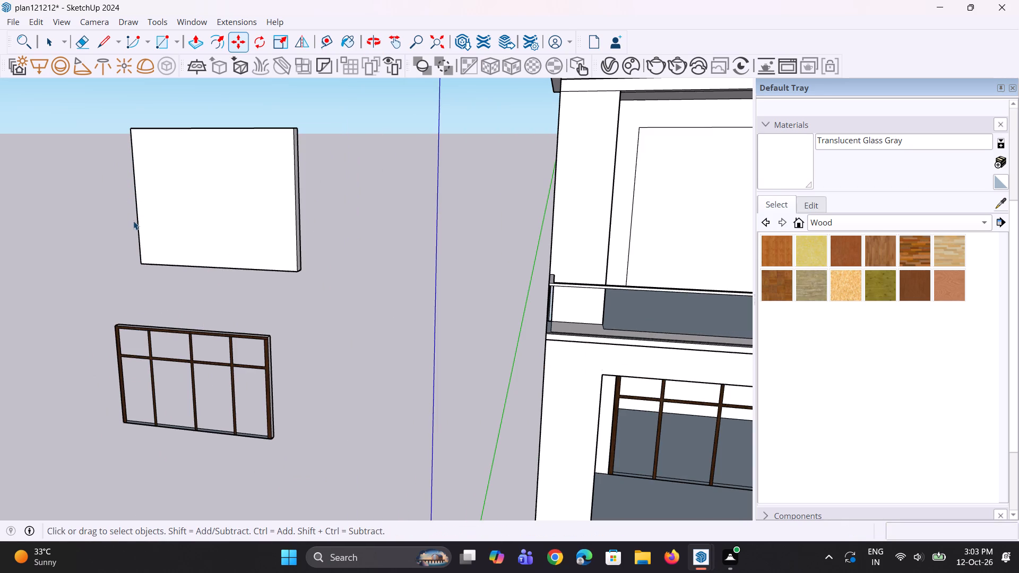
left_click(137, 223)
scroll(146, 251, "up", 1)
middle_click_drag(146, 251, 186, 246)
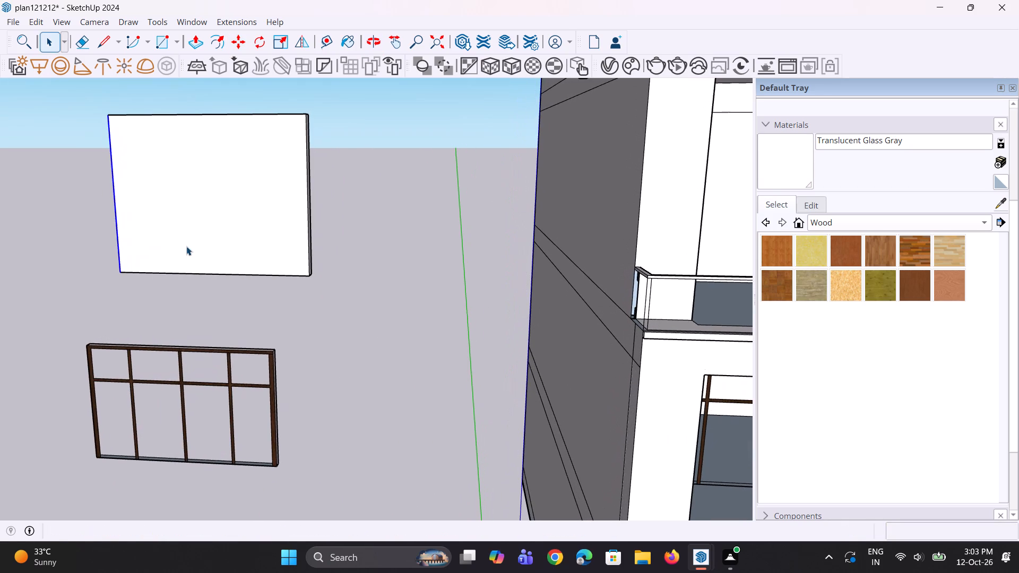
key("m")
left_click(124, 271)
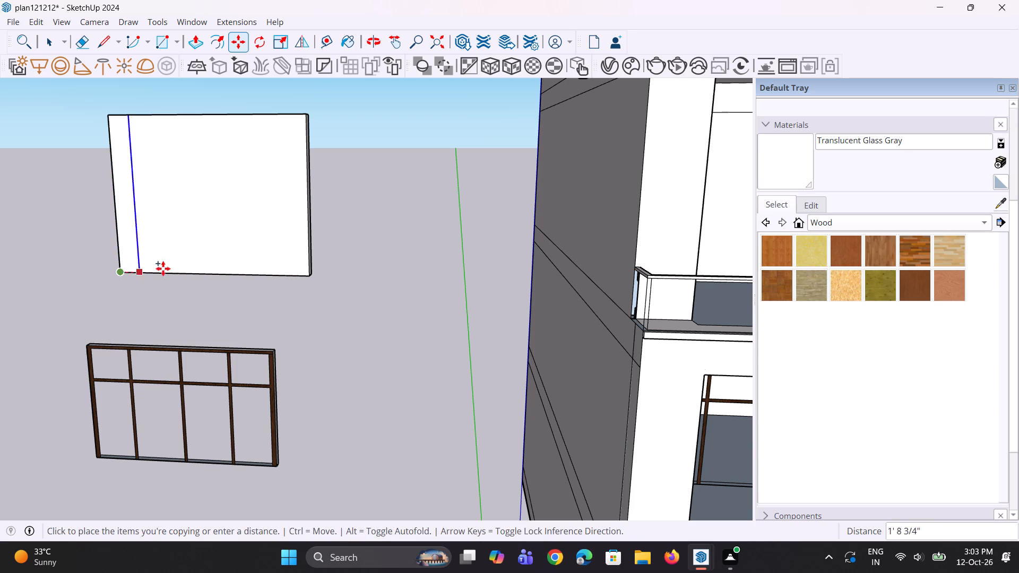
left_click(305, 275)
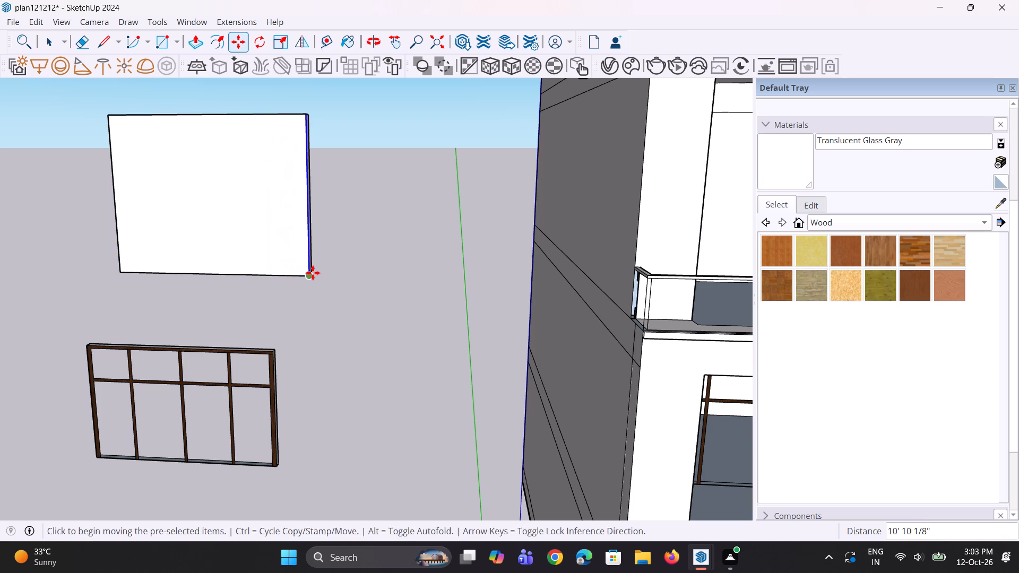
type("/3")
key("Return")
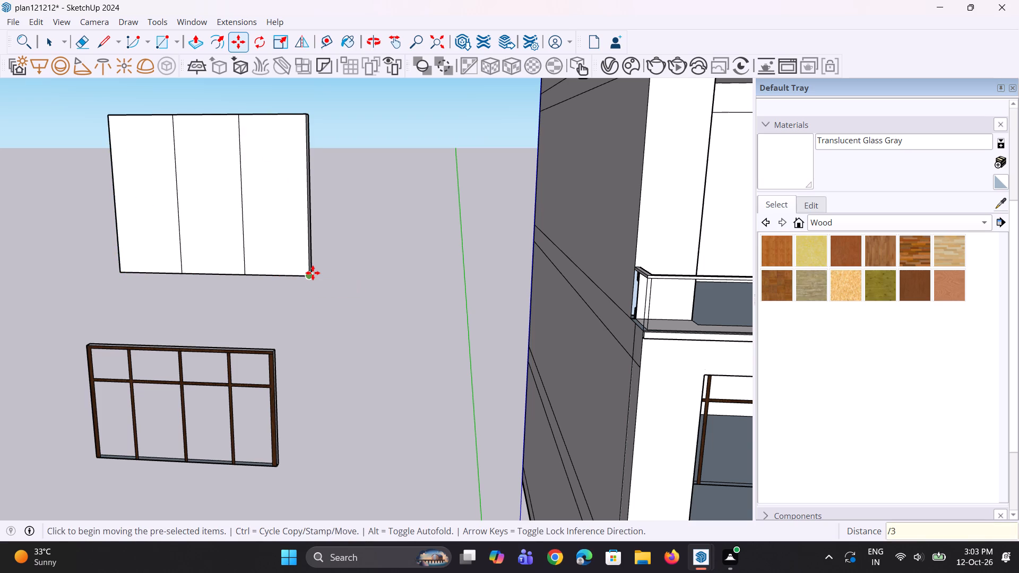
Move the left vertical dividing line of the top-floor slab outward along the red axis by about 8 inches.
scroll(312, 270, "down", 7)
middle_click_drag(180, 313, 265, 299)
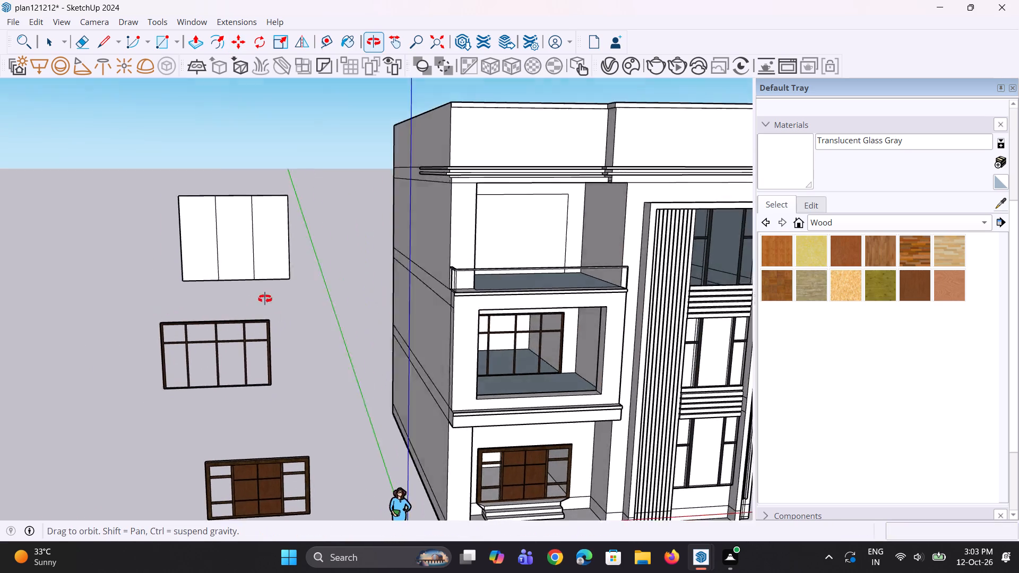
middle_click_drag(265, 299, 275, 294)
scroll(275, 294, "down", 5)
middle_click_drag(448, 315, 387, 312)
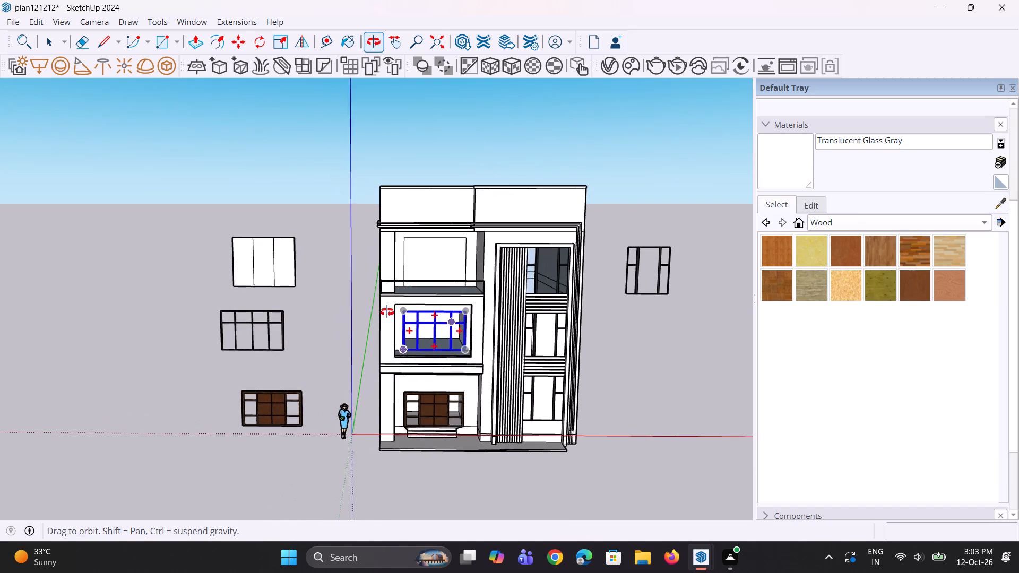
middle_click_drag(387, 312, 429, 312)
scroll(192, 270, "up", 7)
scroll(246, 261, "up", 4)
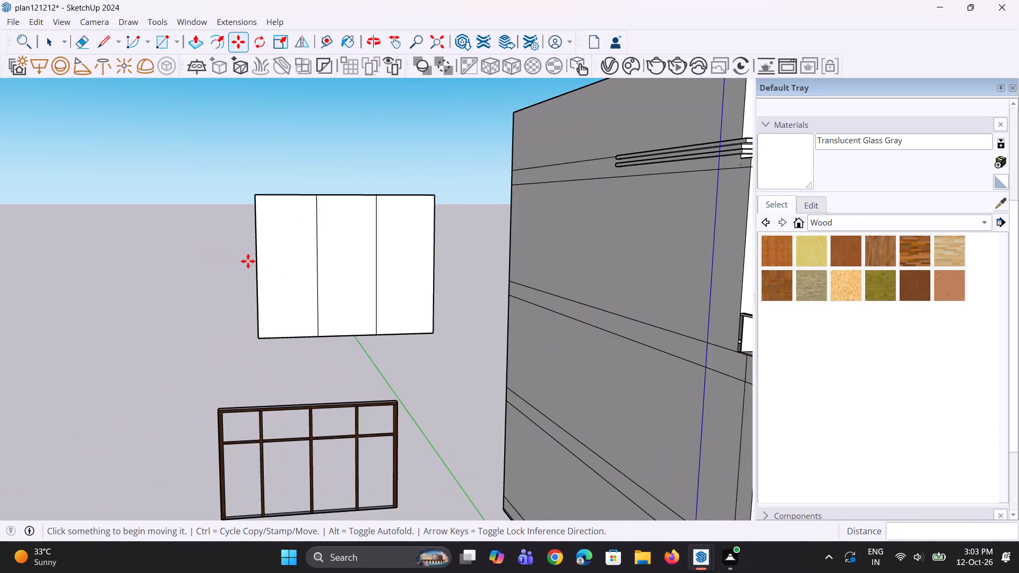
scroll(248, 261, "up", 3)
key("space")
left_click(349, 323)
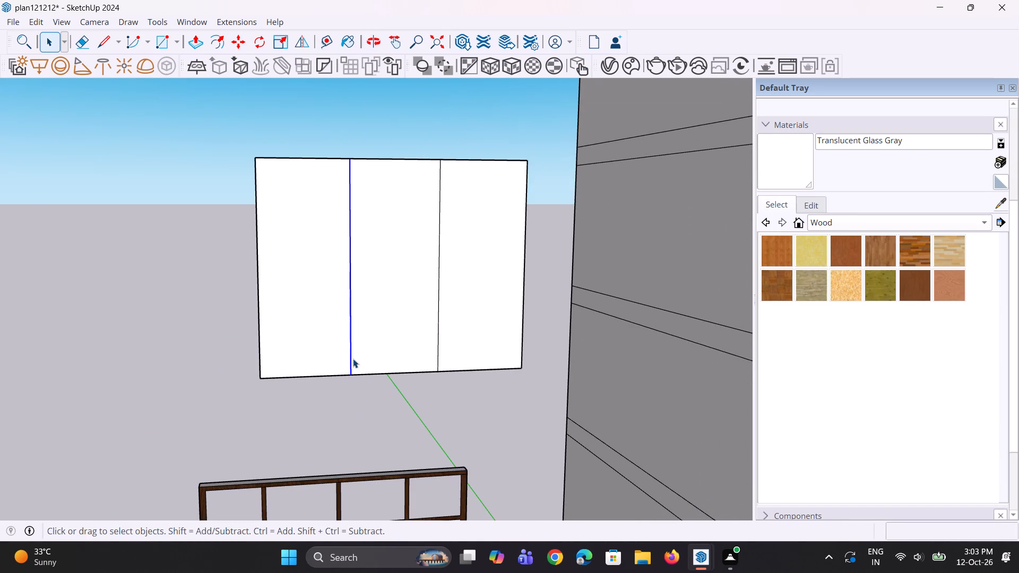
scroll(352, 360, "up", 1)
key("m")
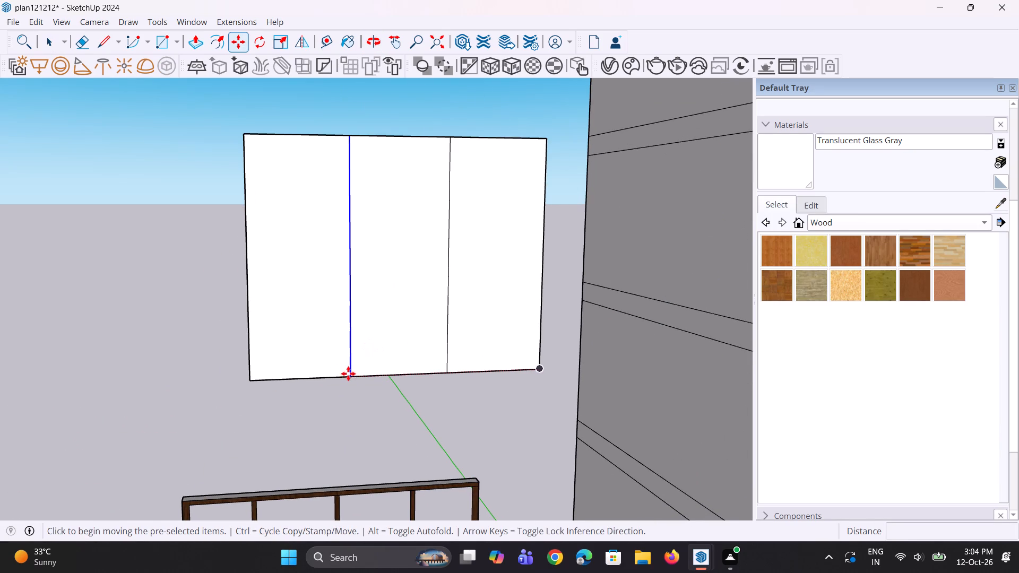
left_click(350, 374)
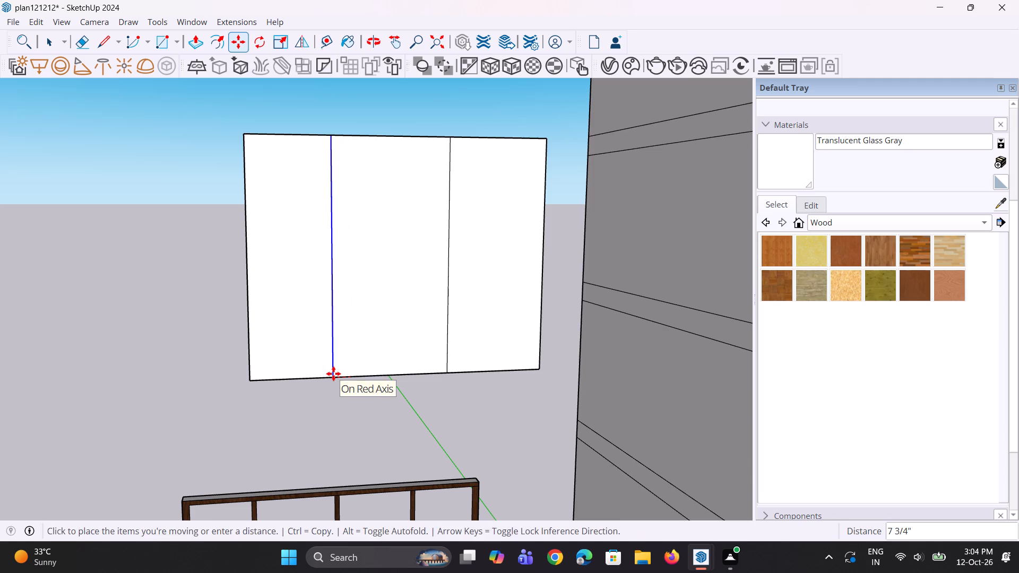
left_click(333, 374)
left_click_drag(333, 374, 293, 368)
scroll(289, 368, "down", 5)
middle_click_drag(287, 370, 254, 363)
key("Escape")
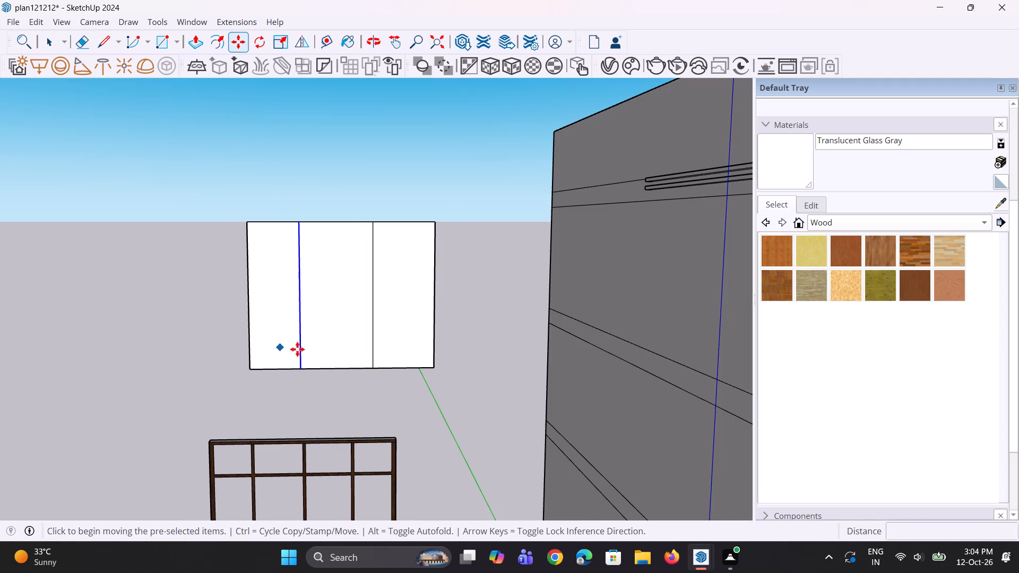
Move the right vertical dividing line of the top-floor slab outward by about 8 inches, widening the middle bay.
scroll(301, 369, "up", 2)
key("space")
key("space")
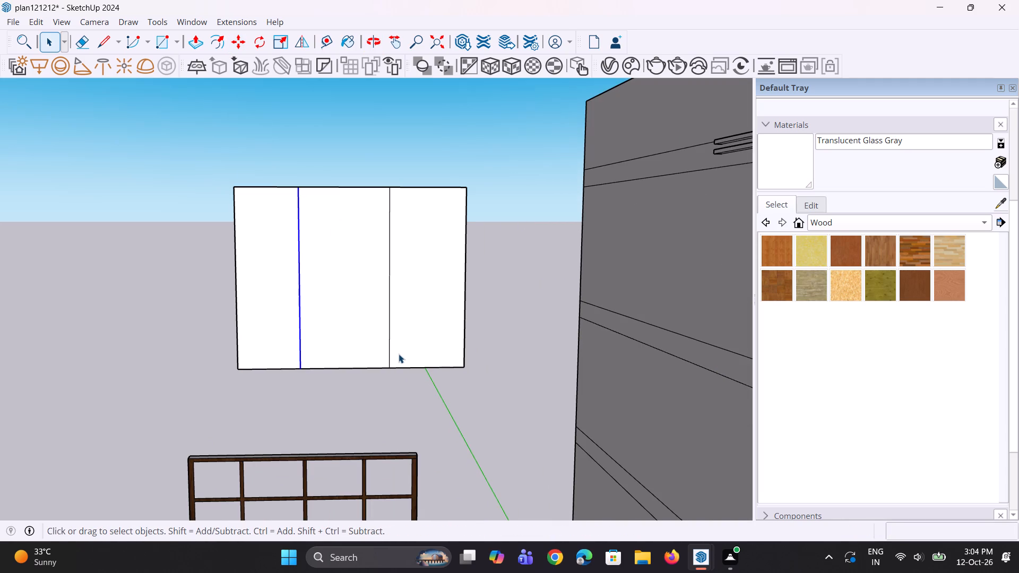
left_click(391, 353)
scroll(391, 357, "up", 2)
key("m")
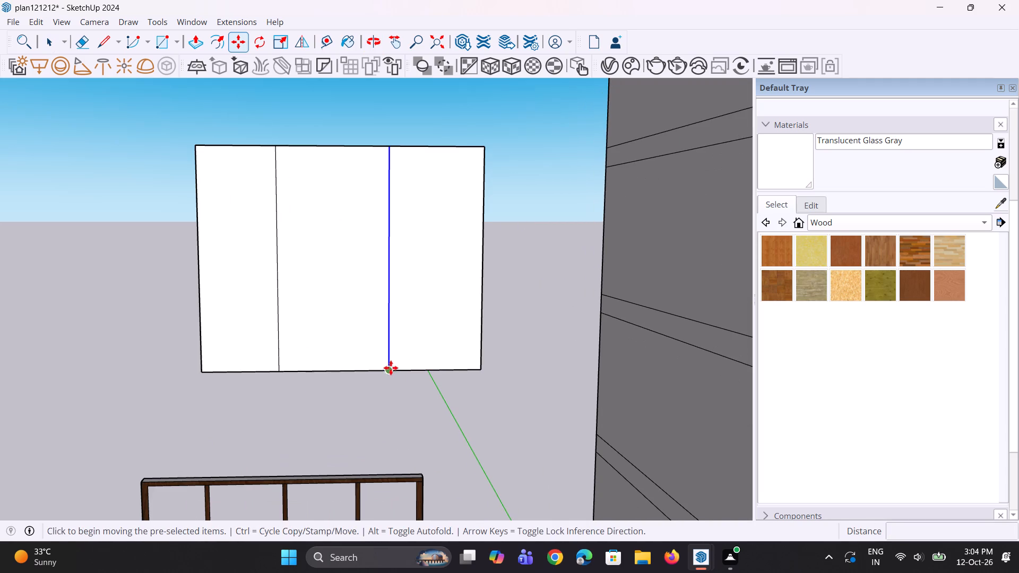
left_click(390, 369)
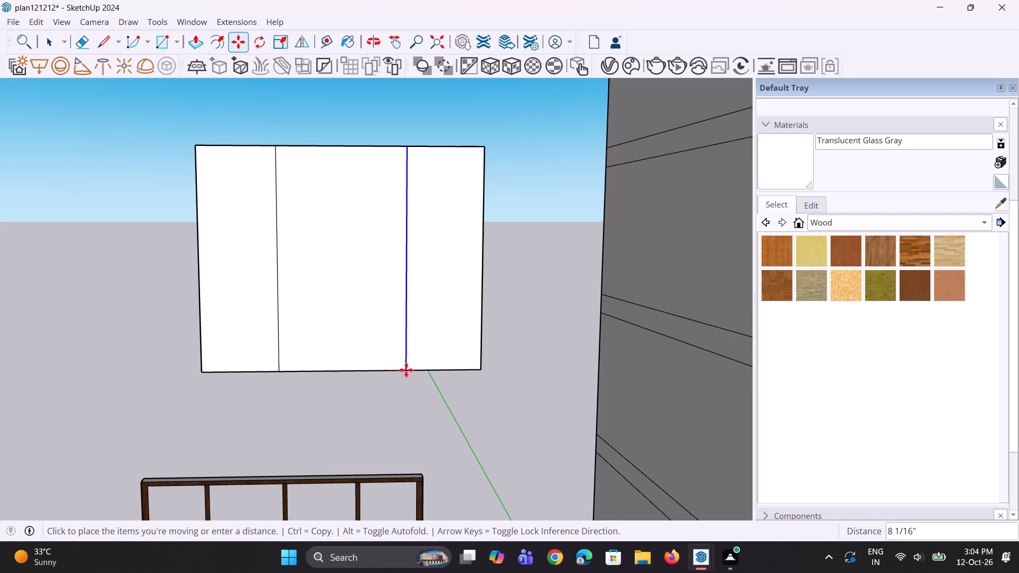
left_click(407, 370)
scroll(407, 370, "down", 6)
key("space")
key("space")
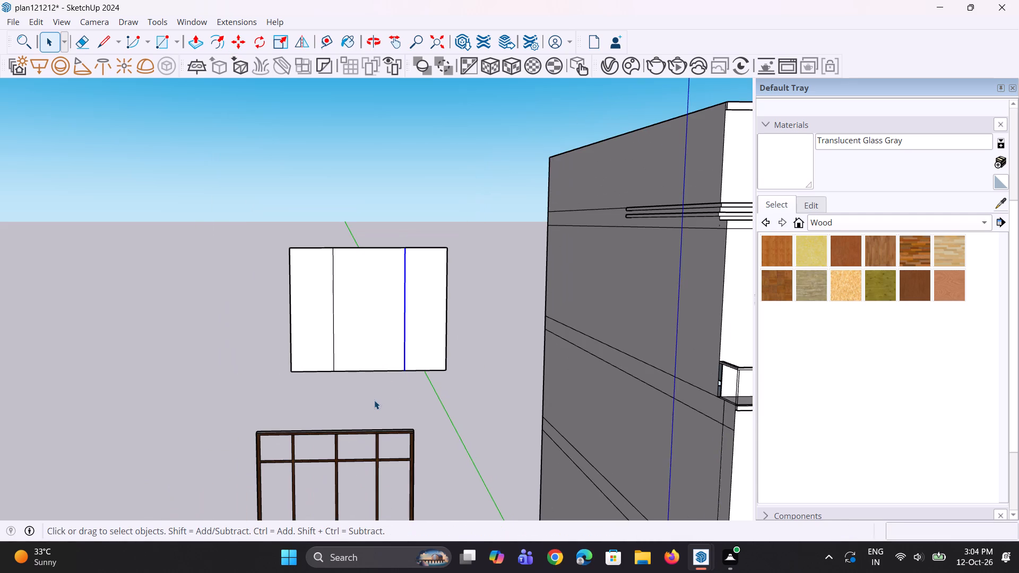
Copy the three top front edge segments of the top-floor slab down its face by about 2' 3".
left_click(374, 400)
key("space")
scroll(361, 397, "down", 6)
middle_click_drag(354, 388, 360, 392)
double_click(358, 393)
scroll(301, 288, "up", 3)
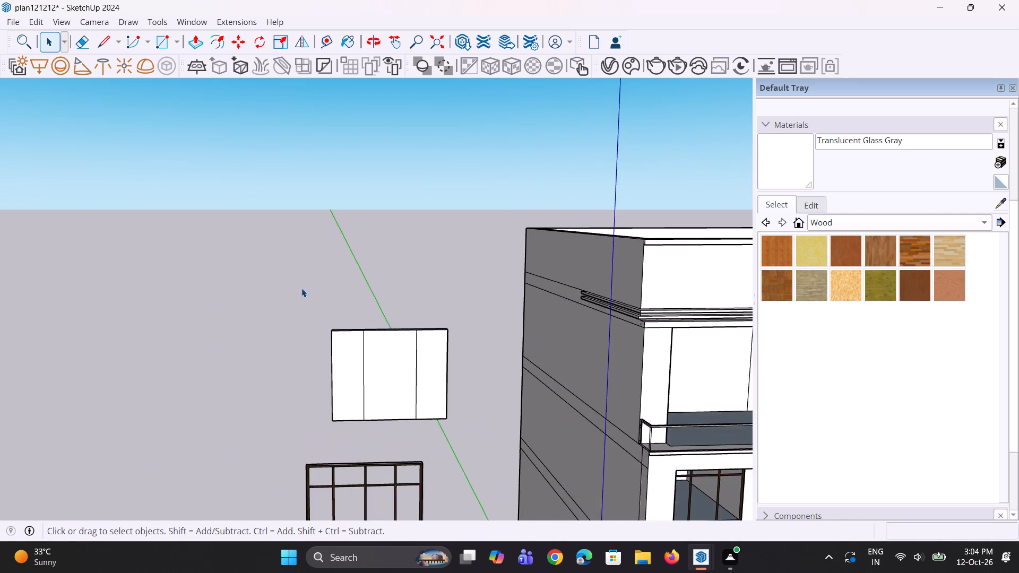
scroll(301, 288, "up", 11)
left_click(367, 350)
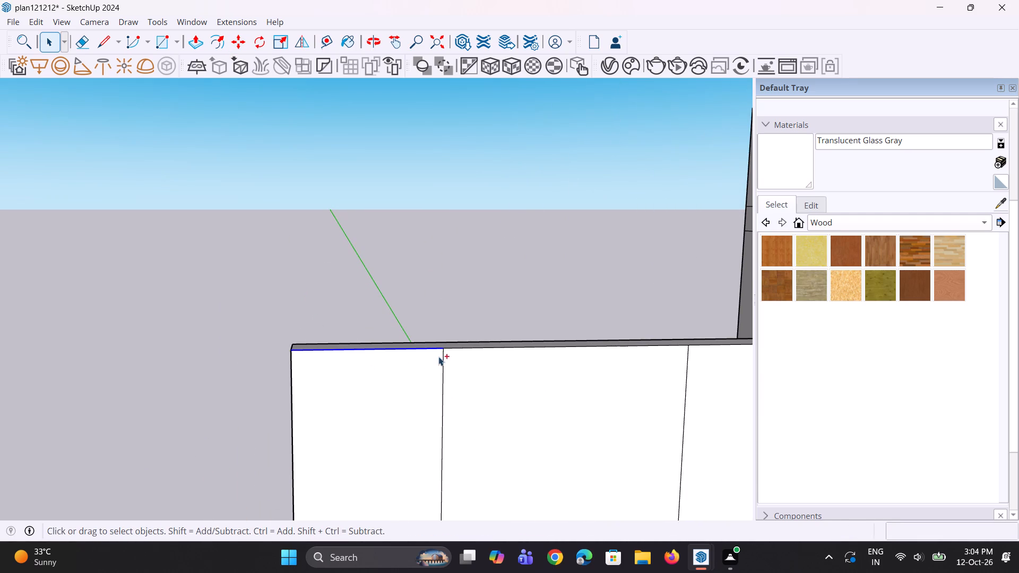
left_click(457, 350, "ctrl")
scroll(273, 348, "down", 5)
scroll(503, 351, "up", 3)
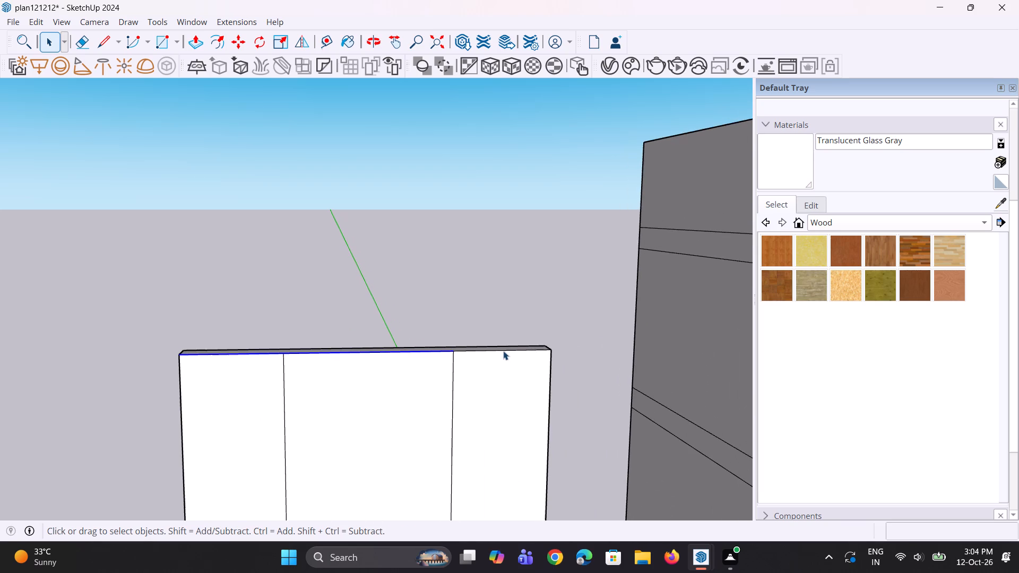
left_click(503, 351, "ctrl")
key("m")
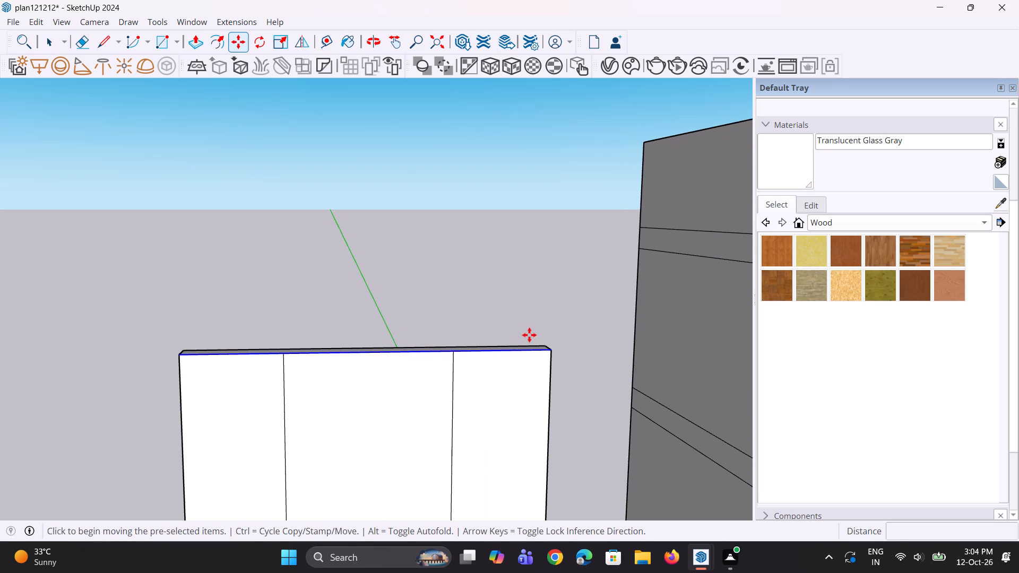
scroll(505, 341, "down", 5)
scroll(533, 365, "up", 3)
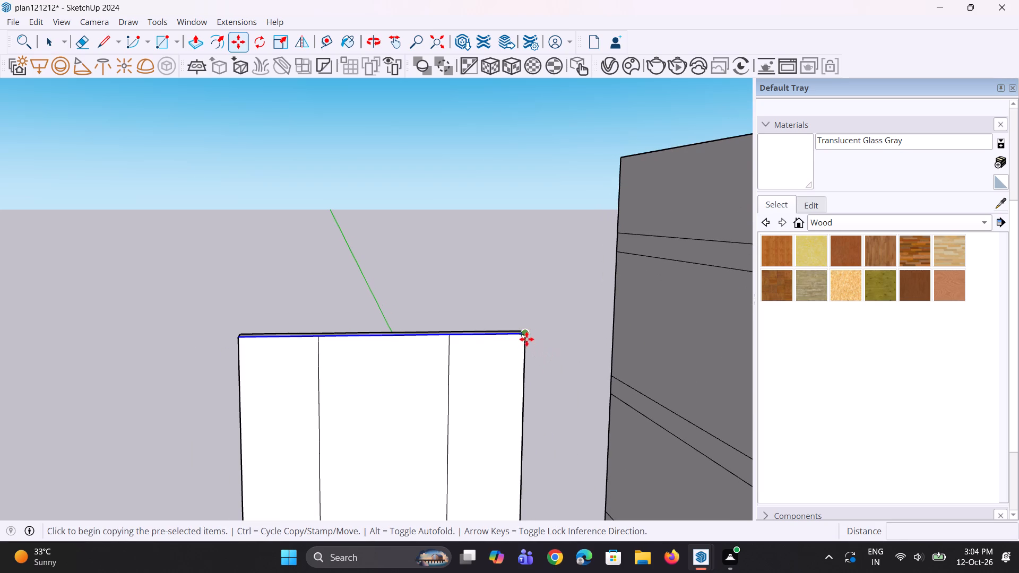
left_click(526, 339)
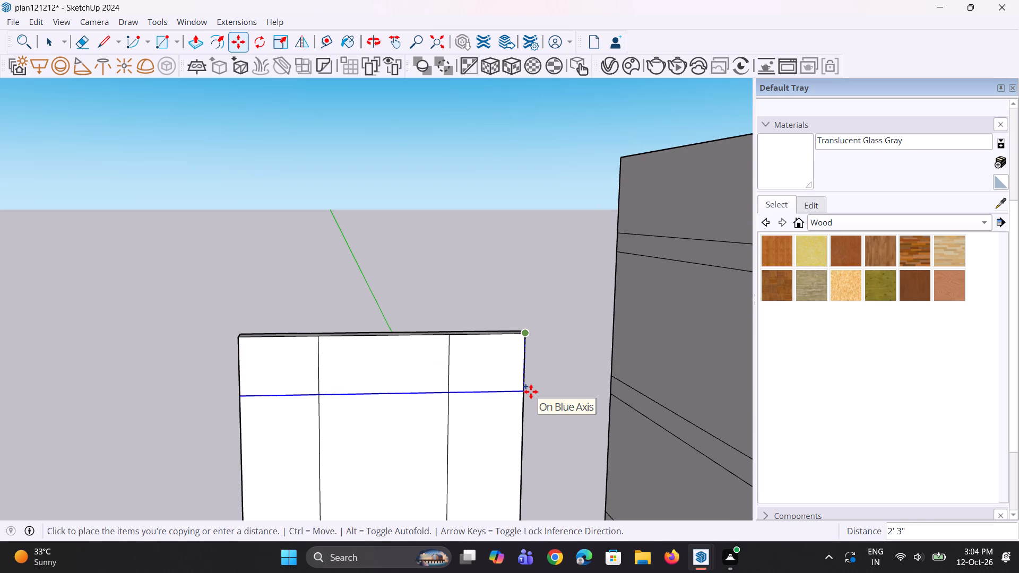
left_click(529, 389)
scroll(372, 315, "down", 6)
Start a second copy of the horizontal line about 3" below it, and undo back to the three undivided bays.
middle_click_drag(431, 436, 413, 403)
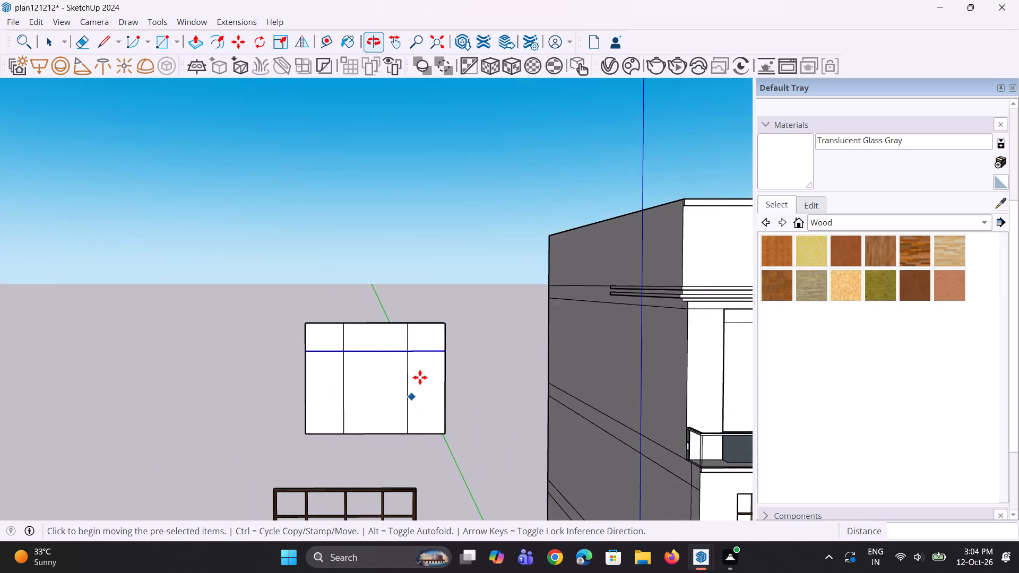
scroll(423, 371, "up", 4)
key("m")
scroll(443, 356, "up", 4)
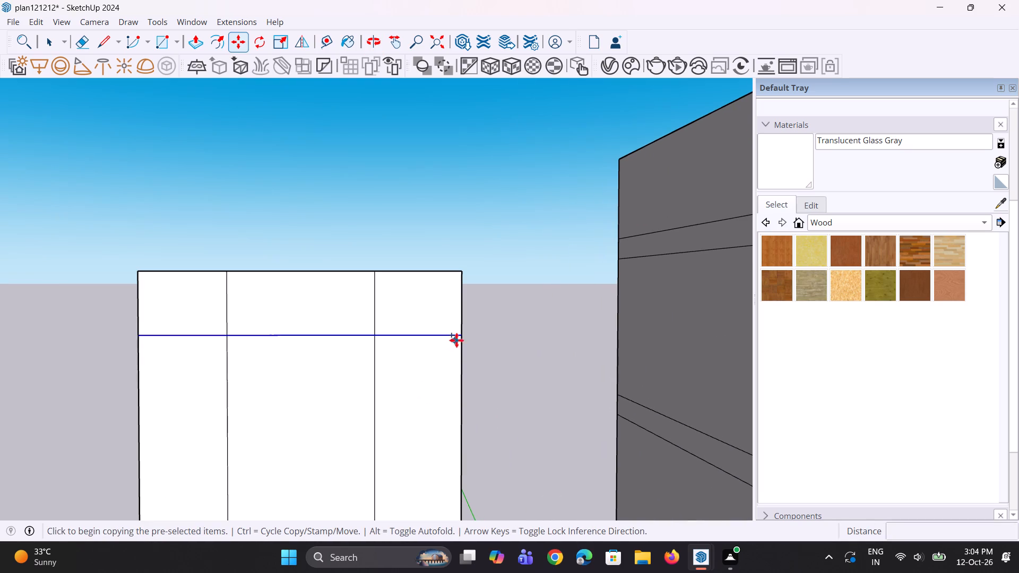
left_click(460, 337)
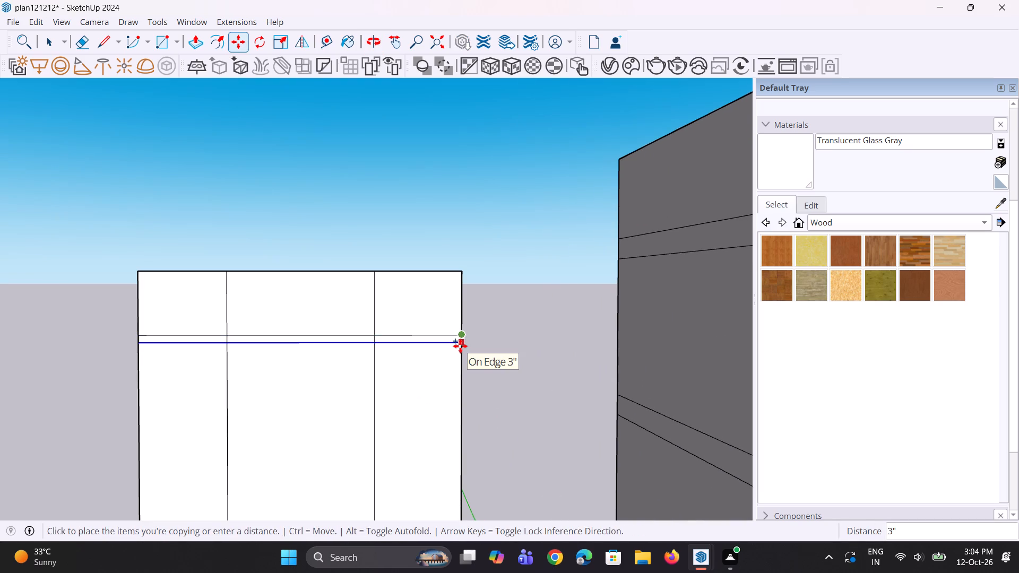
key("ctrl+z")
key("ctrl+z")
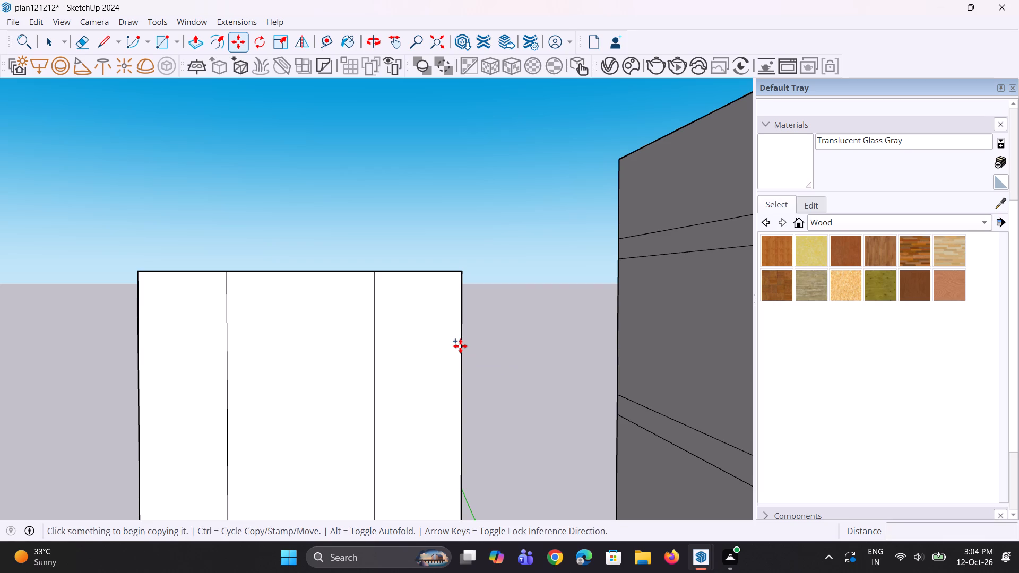
Copy the three top front edge segments of the top-floor slab 3" down to outline the top frame rail.
key("space")
key("space")
middle_click_drag(203, 295, 213, 355)
scroll(198, 290, "up", 3)
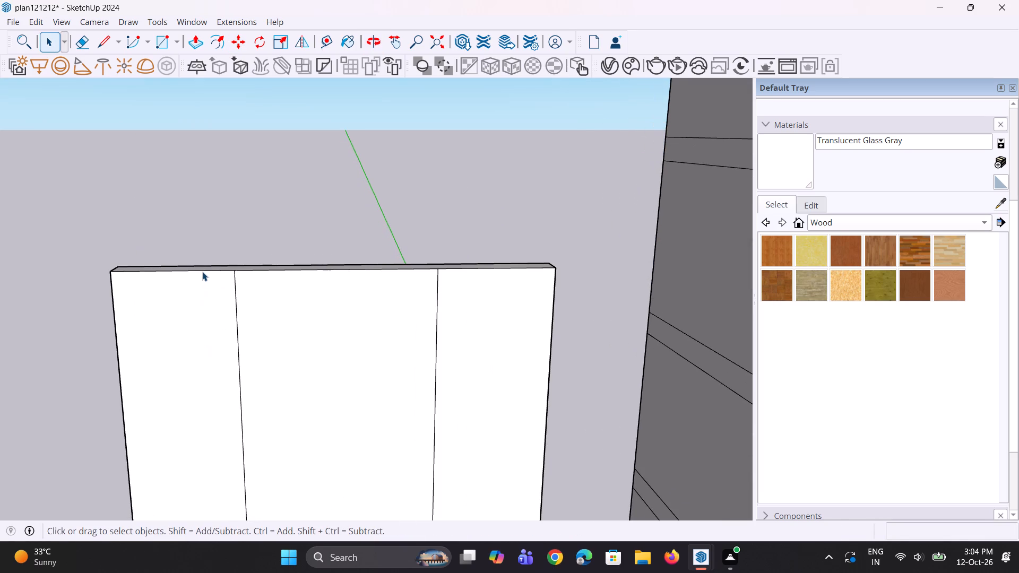
left_click(202, 272)
left_click(247, 273, "ctrl")
left_click(267, 270, "ctrl")
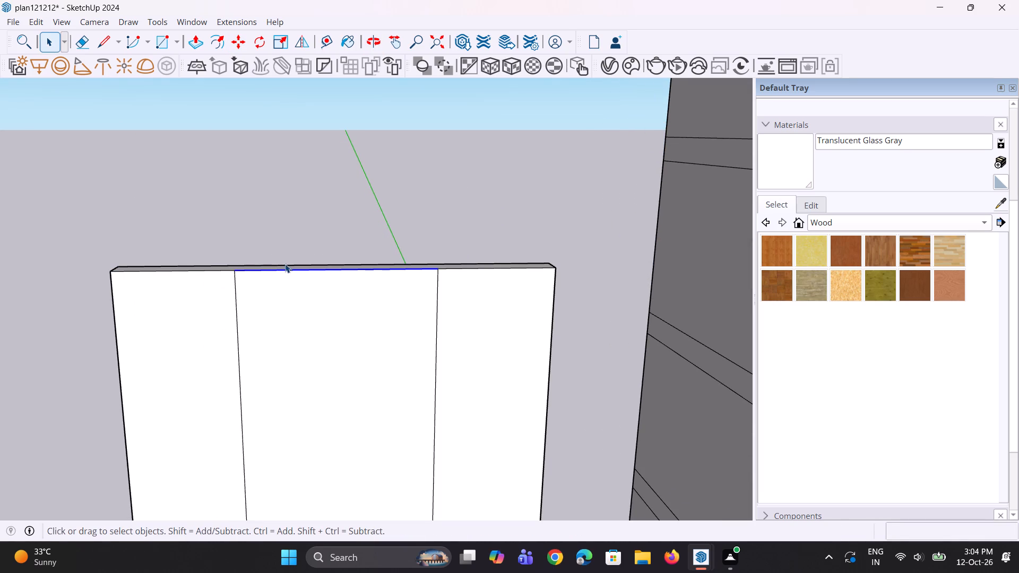
left_click(226, 271, "ctrl")
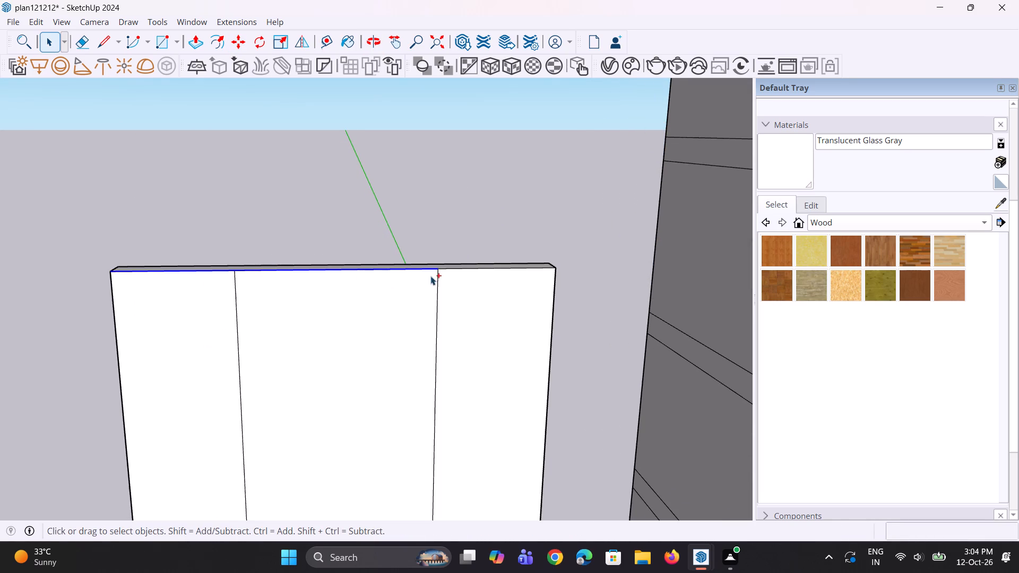
left_click(453, 268, "ctrl")
key("m")
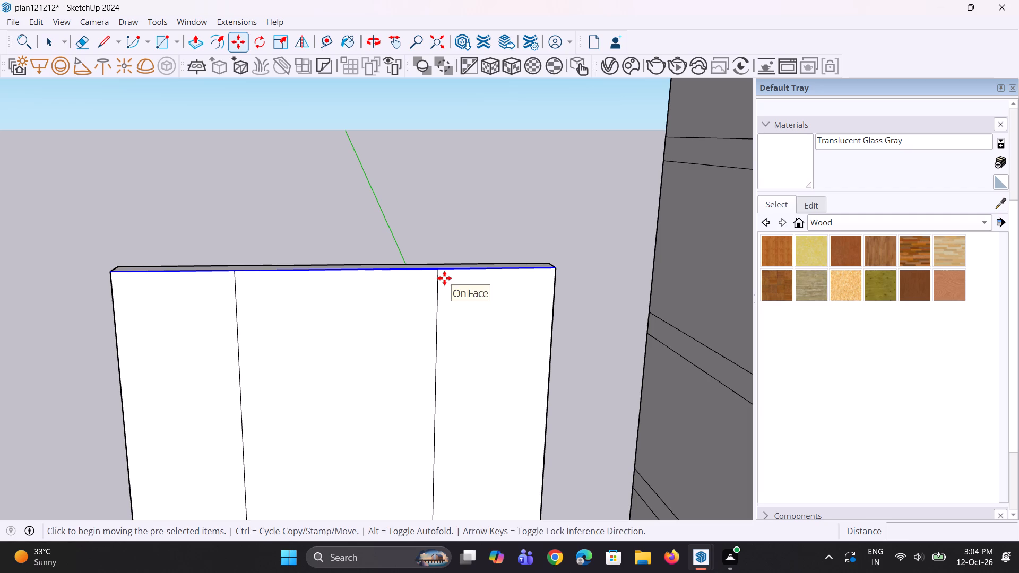
left_click(554, 273)
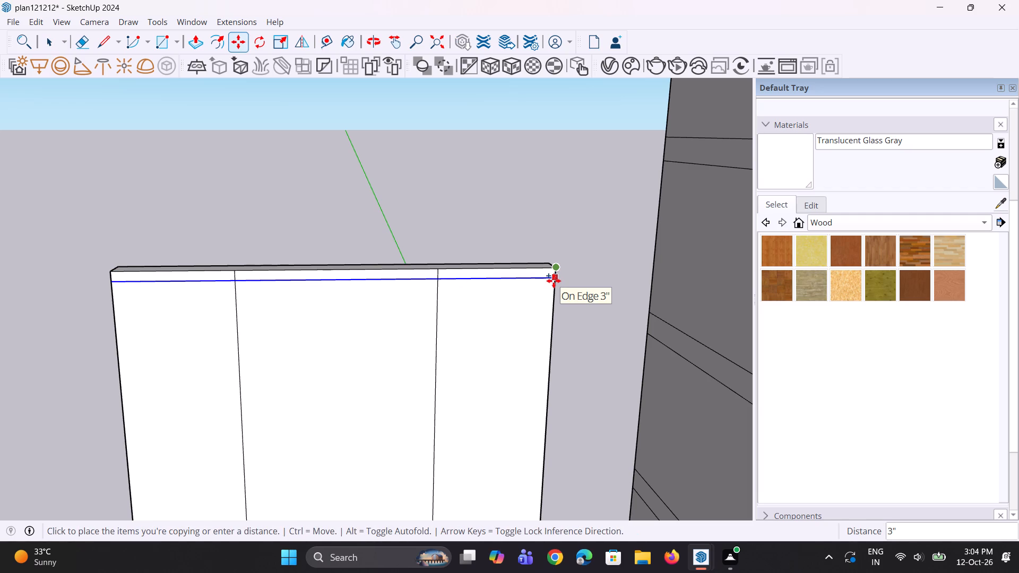
left_click(554, 281)
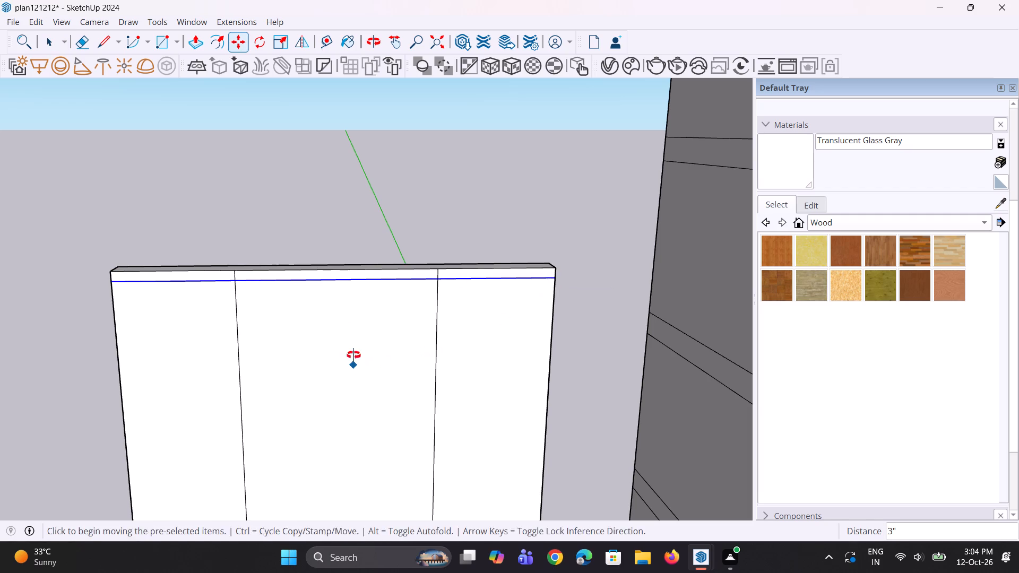
middle_click_drag(353, 359, 353, 303)
key("space")
key("space")
Copy the slab's left side edge and both vertical dividing lines rightward by the top rail's width to outline the frame members.
scroll(199, 321, "down", 3)
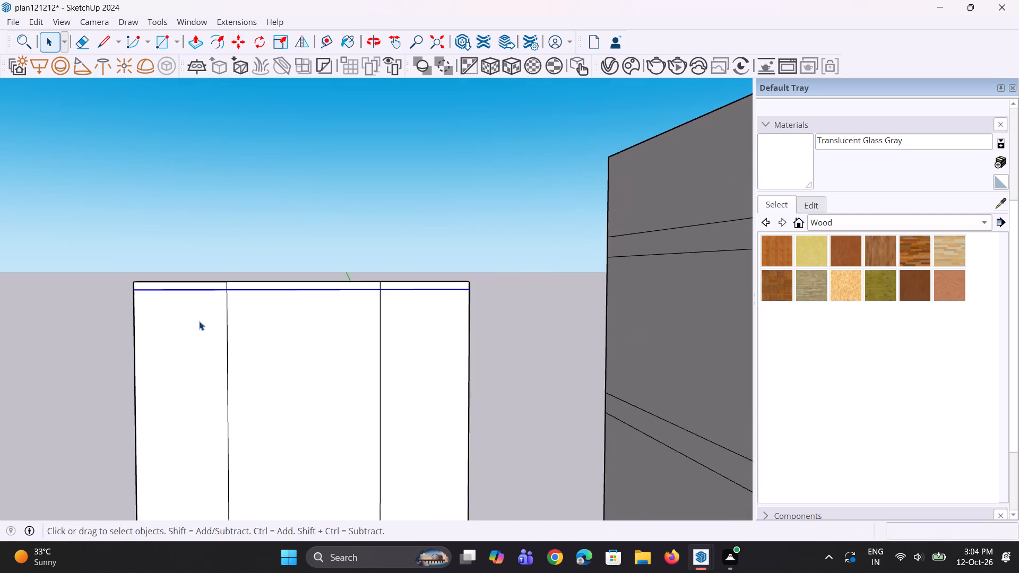
scroll(199, 321, "down", 1)
scroll(150, 367, "up", 3)
left_click(136, 340)
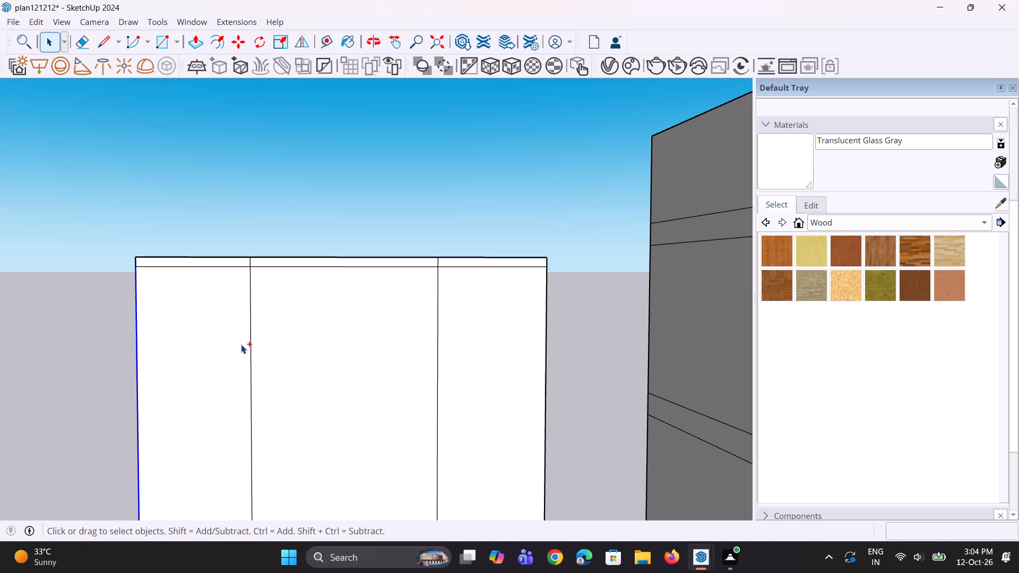
left_click(251, 347, "ctrl")
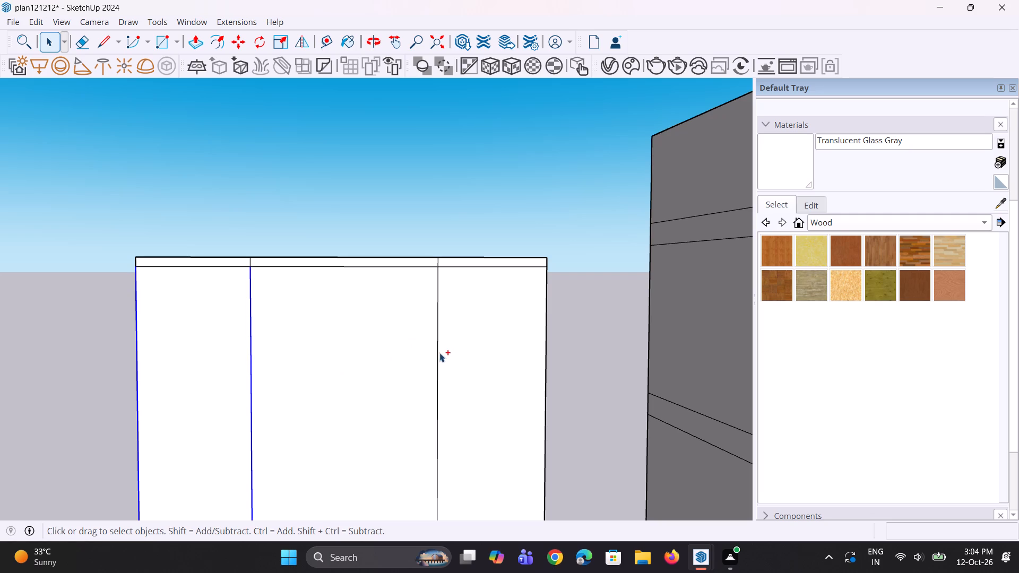
left_click(438, 352, "ctrl")
key("m")
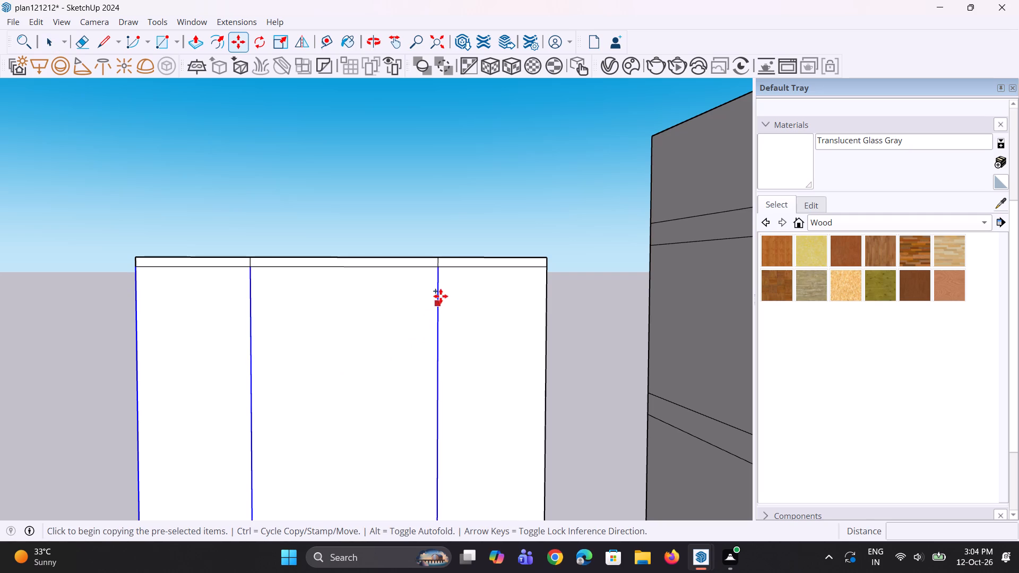
left_click(437, 266)
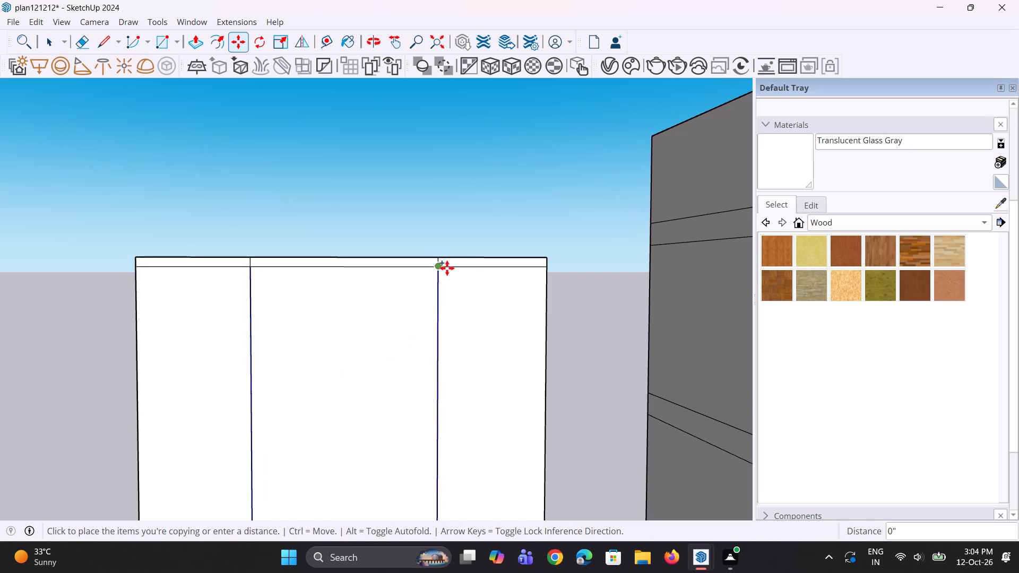
left_click(447, 268)
scroll(370, 343, "down", 4)
key("space")
key("space")
key("space")
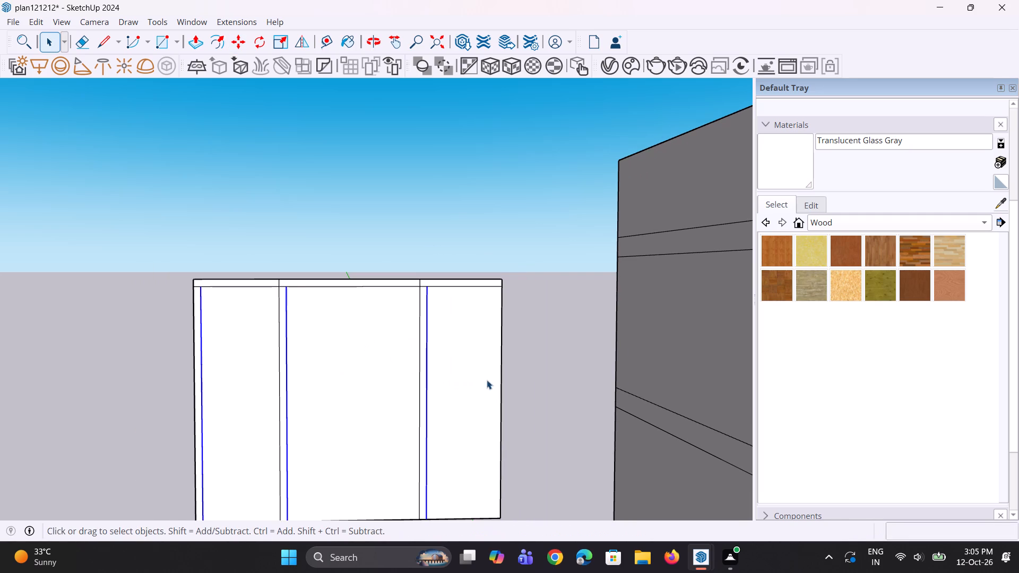
Copy the slab's right side edge 3" inward to outline the right frame member.
left_click(501, 378)
middle_click_drag(504, 387, 484, 405)
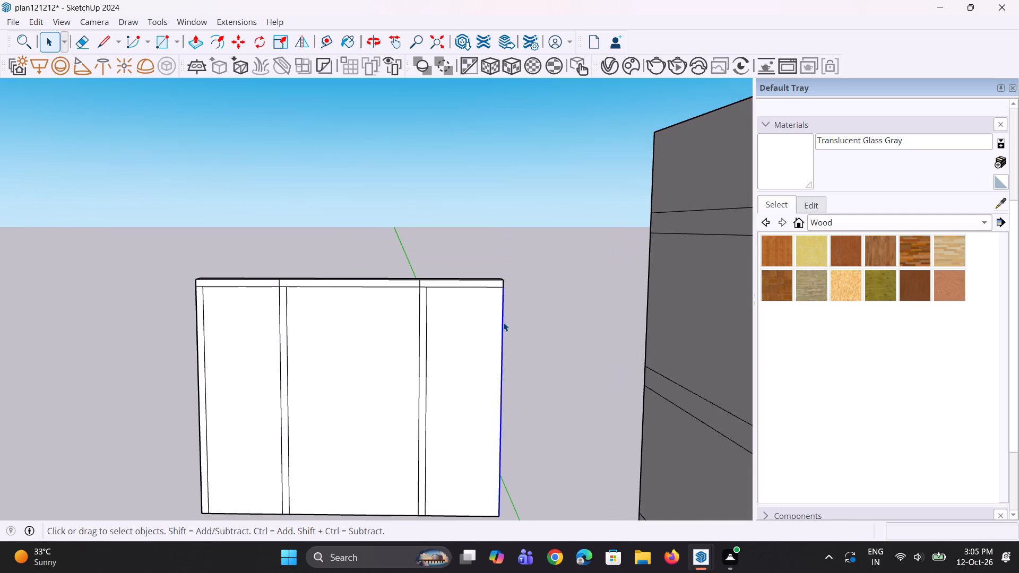
scroll(503, 321, "up", 1)
key("m")
scroll(503, 321, "up", 2)
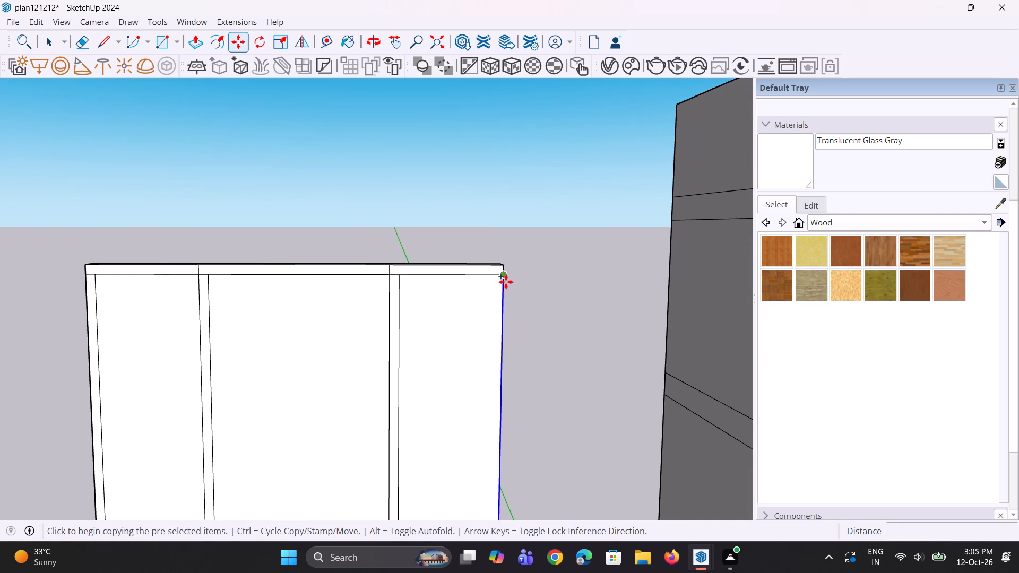
left_click(505, 279)
left_click(494, 279)
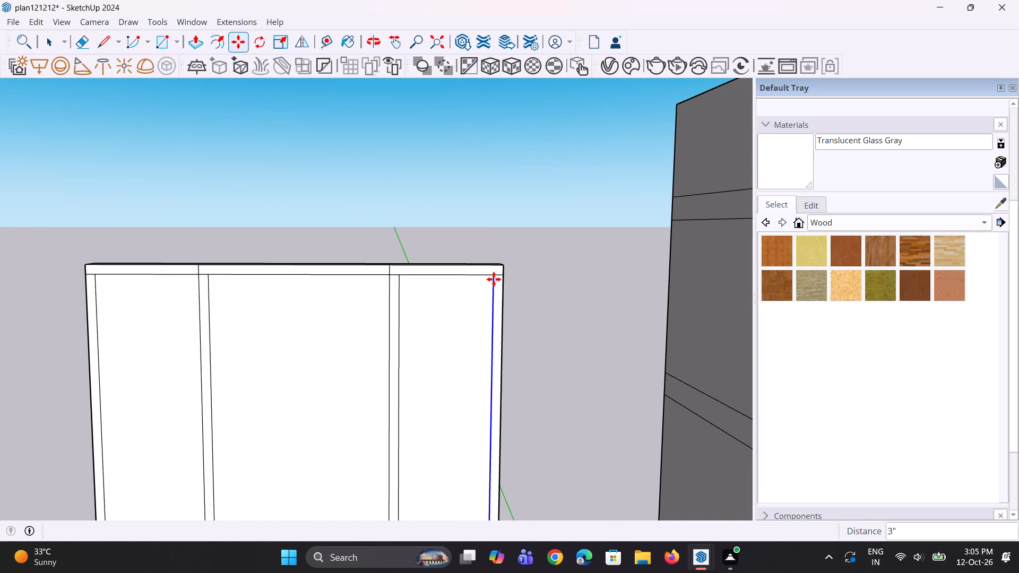
key("space")
key("space")
key("space")
Copy the top rail's lower line segments in all three bays down by about 1' 9 7/8".
scroll(411, 325, "down", 3)
middle_click_drag(375, 325, 379, 311)
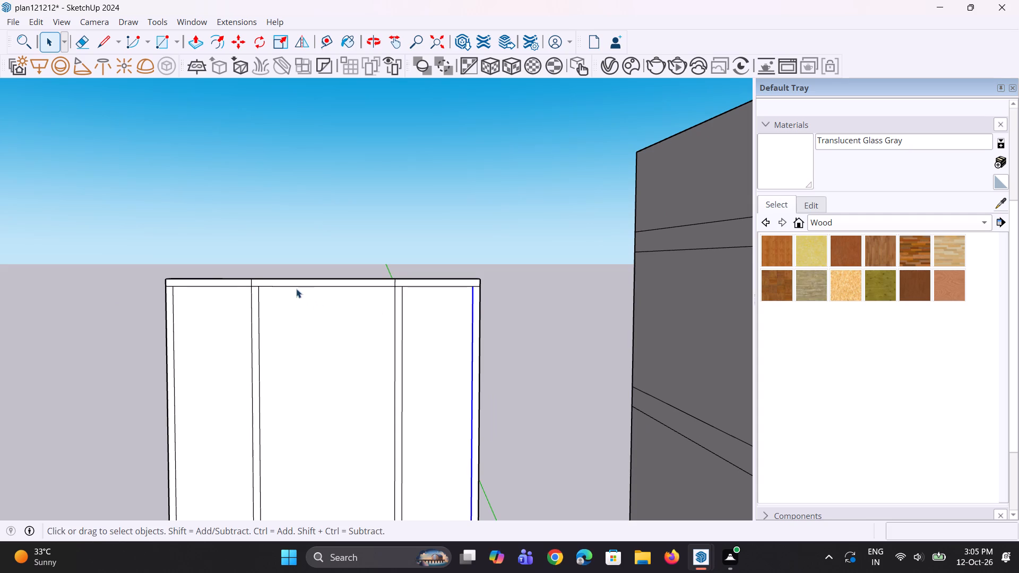
scroll(248, 274, "up", 4)
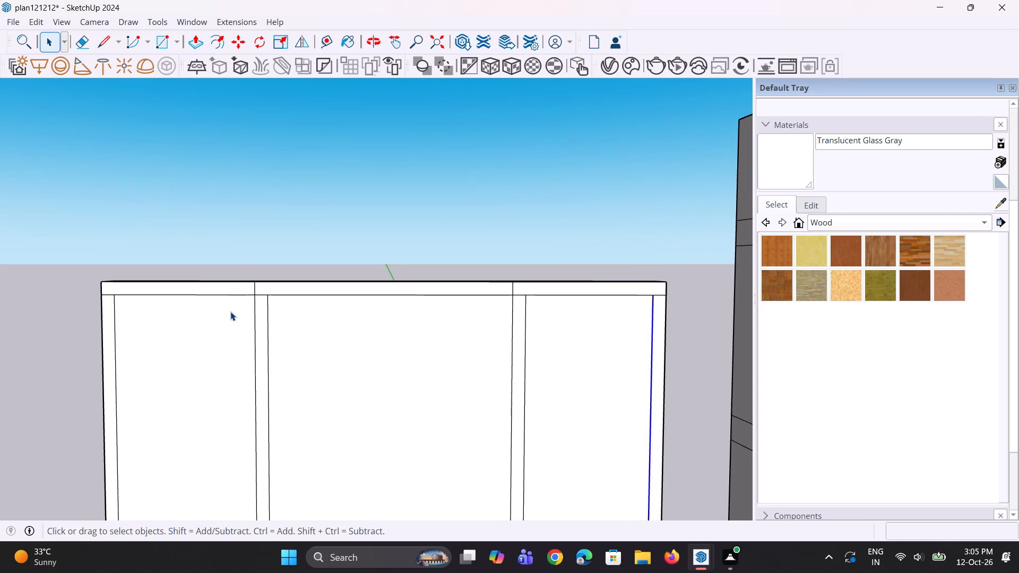
scroll(230, 311, "down", 9)
scroll(207, 333, "up", 2)
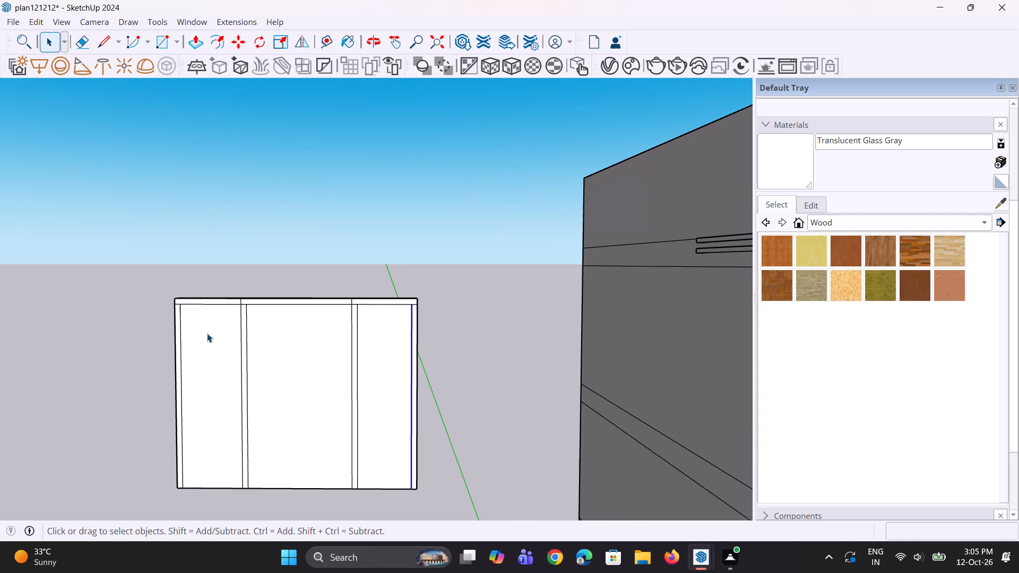
scroll(207, 333, "up", 3)
left_click(224, 291)
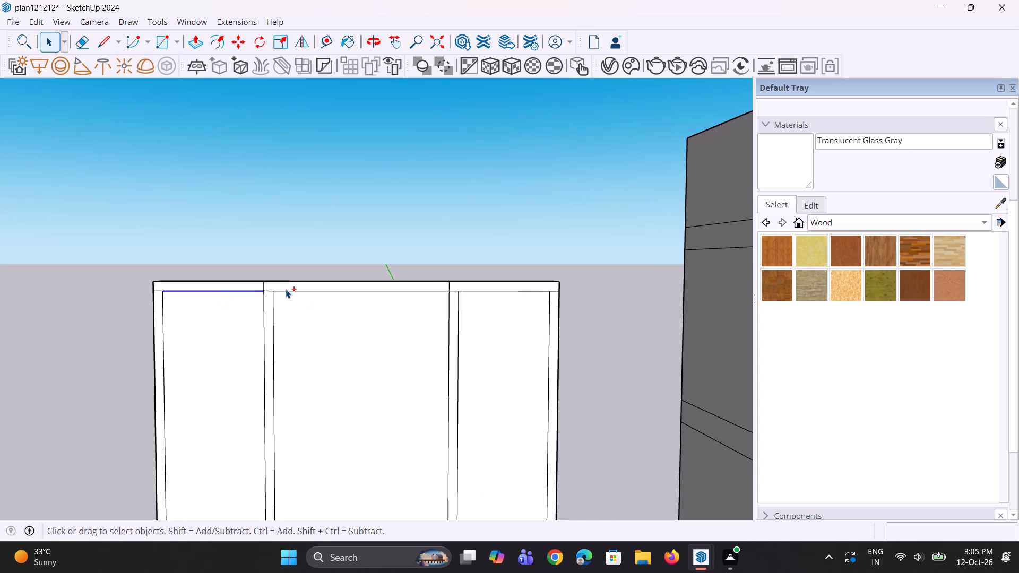
left_click(301, 291, "ctrl")
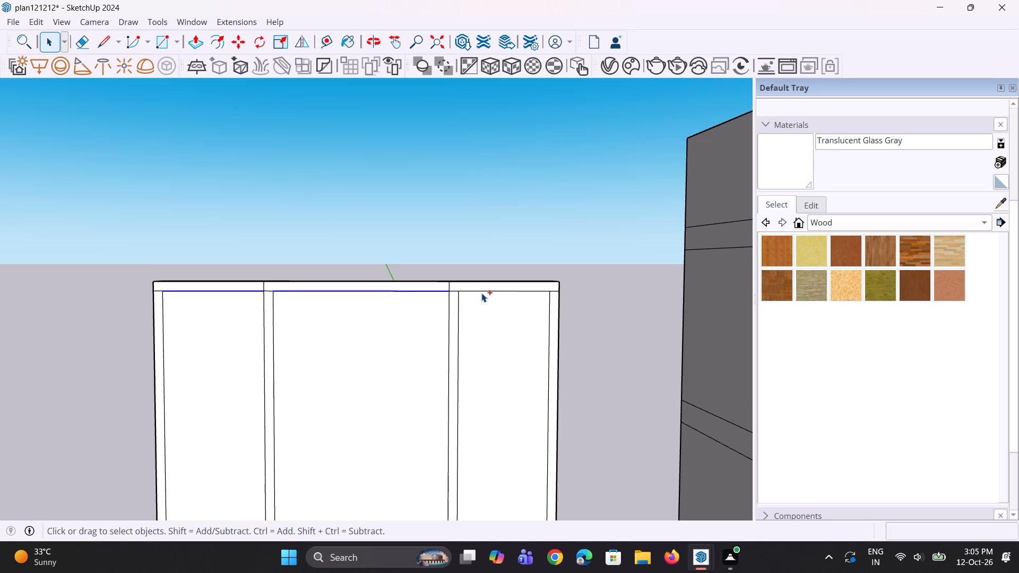
left_click(482, 292, "ctrl")
key("m")
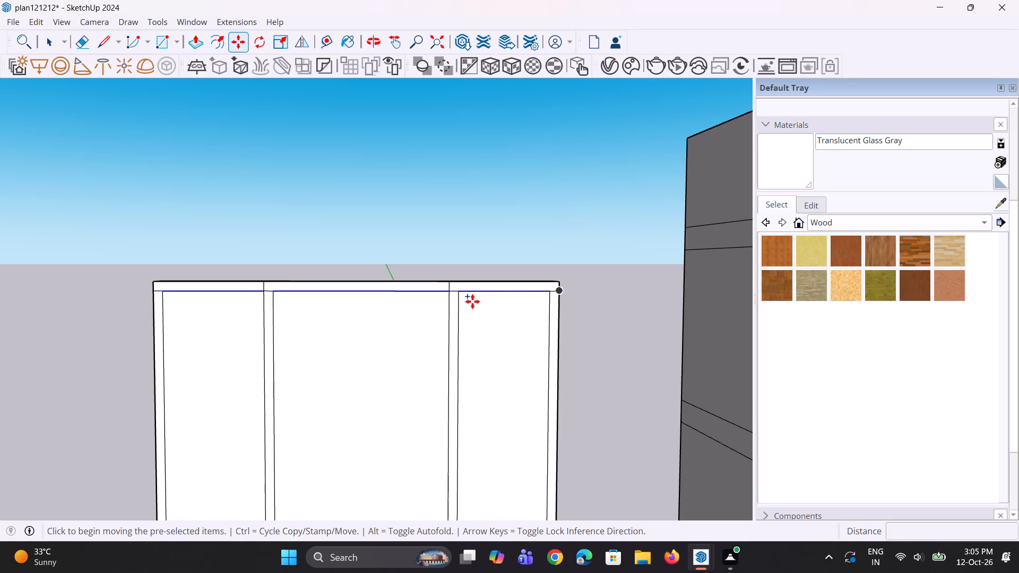
left_click(460, 296)
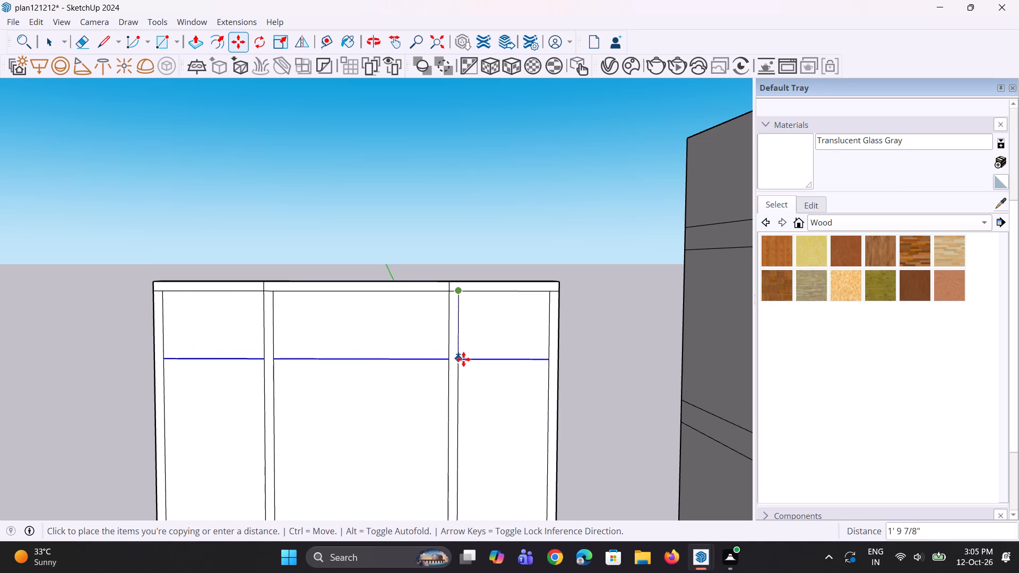
left_click(463, 359)
Copy the new horizontal lines in the three bays 3" further down to outline the transom bar.
key("m")
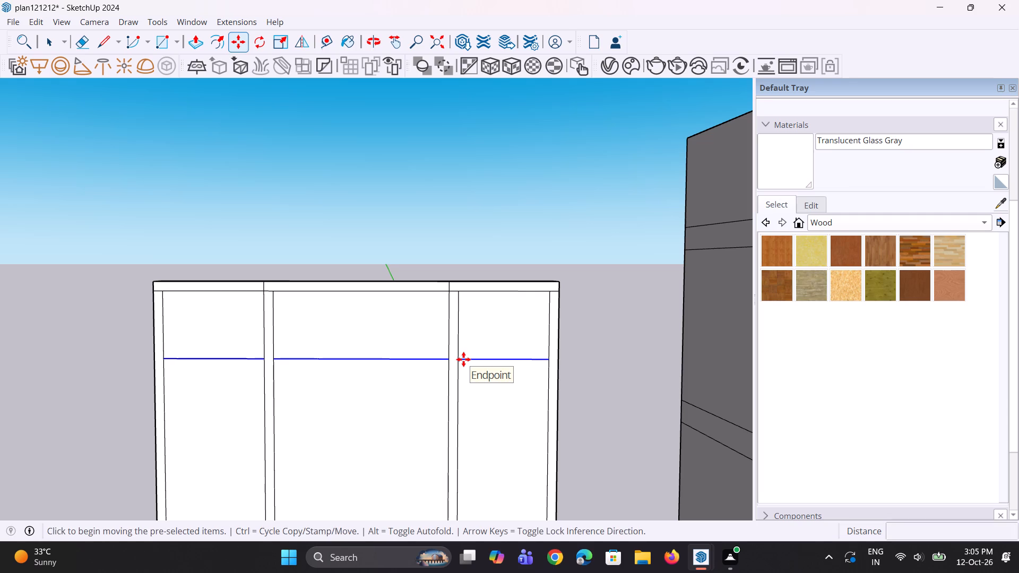
scroll(463, 359, "up", 2)
left_click(463, 361)
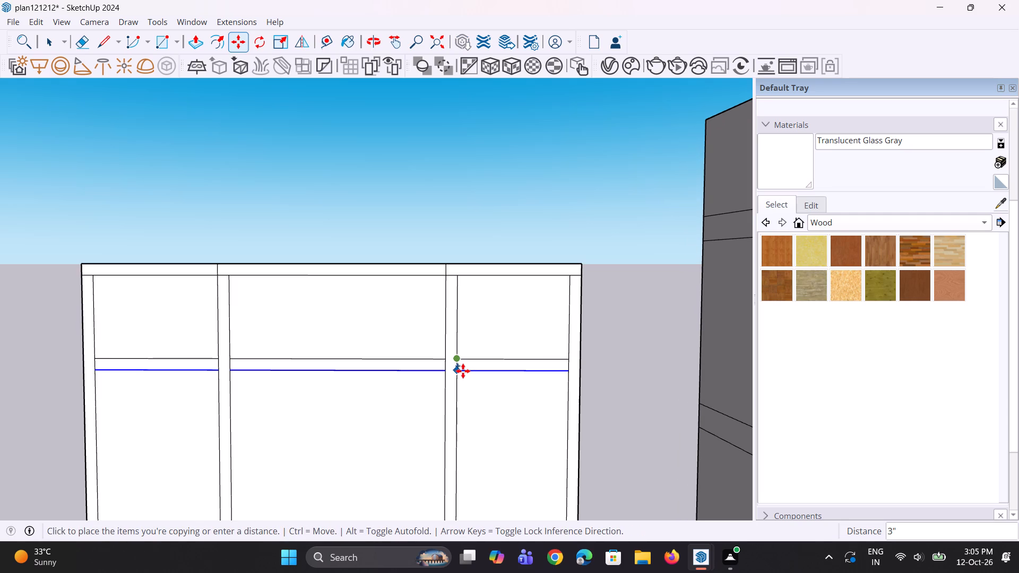
left_click(463, 371)
scroll(463, 371, "down", 9)
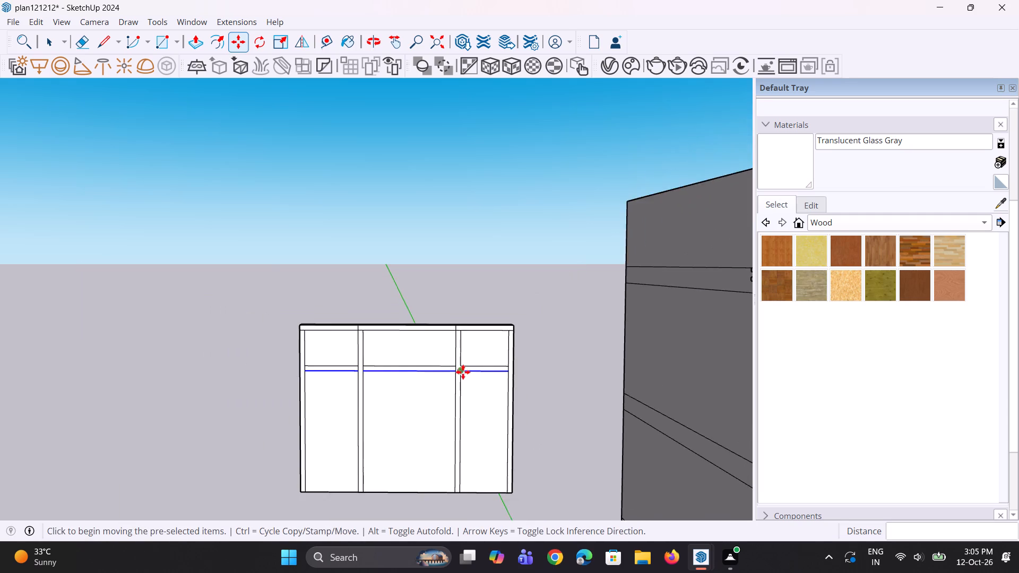
Erase the two divider line ends crossing the top rail and the short line across the frame's upper-left corner.
middle_click_drag(463, 372, 480, 430)
key("space")
key("space")
scroll(384, 346, "up", 2)
key("e")
scroll(372, 356, "up", 10)
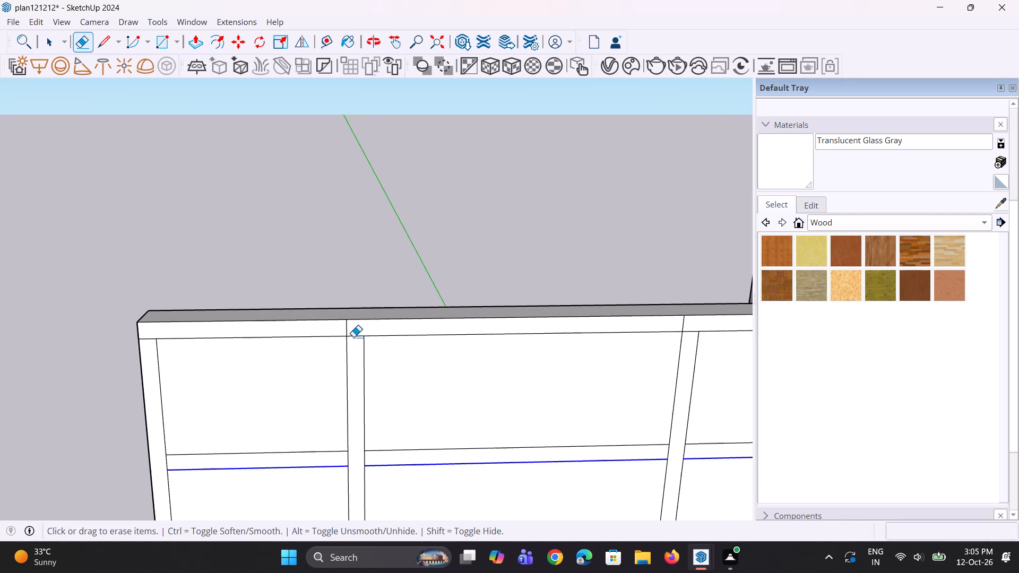
left_click(347, 330)
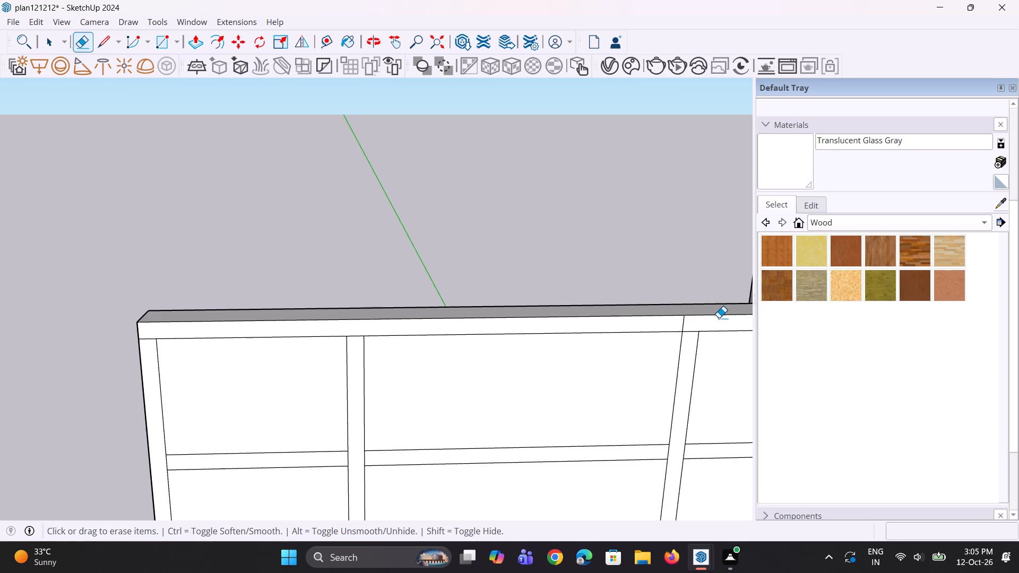
left_click(683, 323)
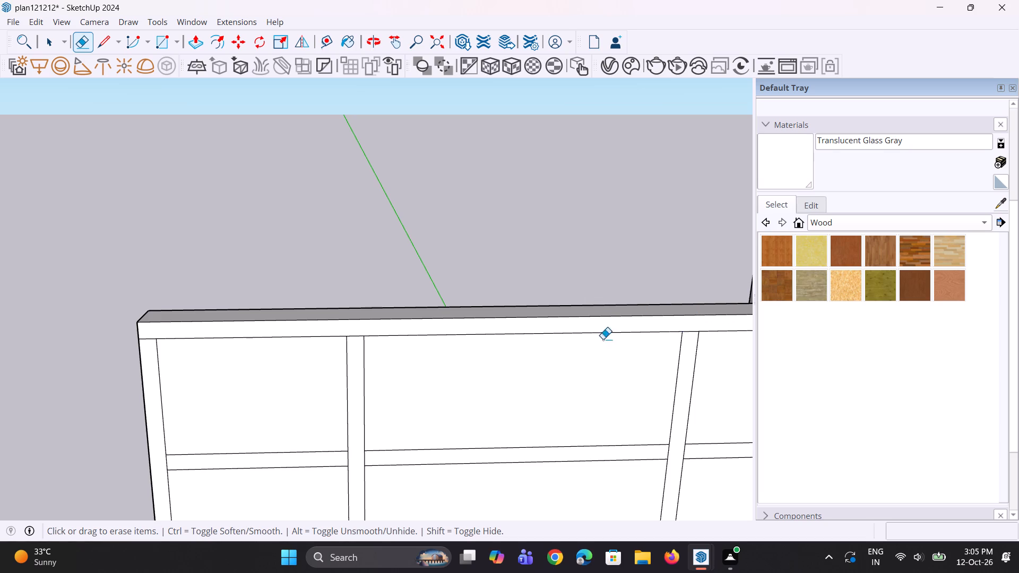
scroll(212, 354, "down", 3)
scroll(161, 366, "up", 6)
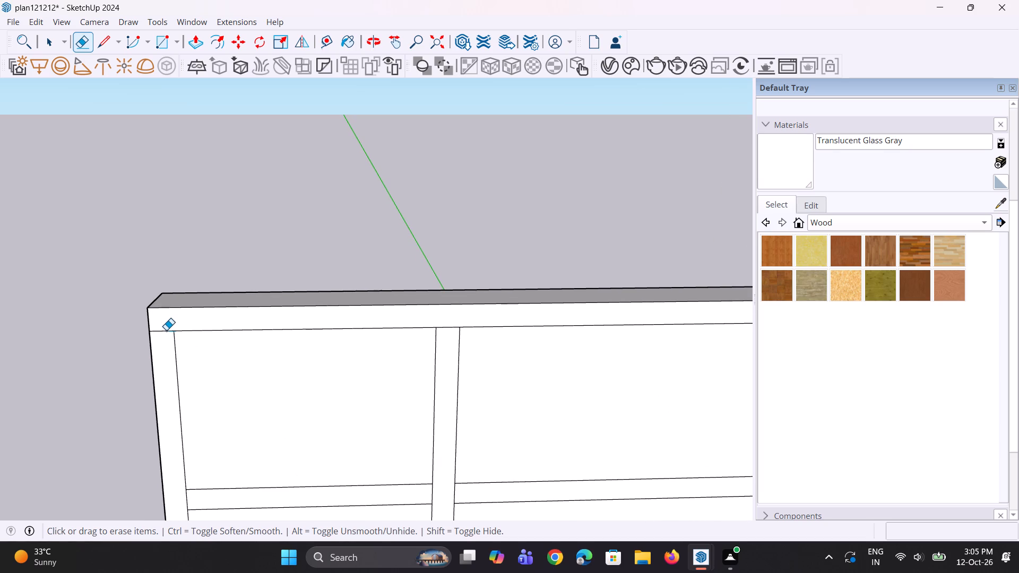
left_click(166, 330)
Erase the left divider's vertical line segments where they cross the transom bar.
scroll(223, 357, "down", 4)
scroll(357, 439, "up", 5)
left_click_drag(384, 460, 464, 466)
key("Escape")
scroll(356, 454, "up", 3)
left_click_drag(356, 454, 417, 445)
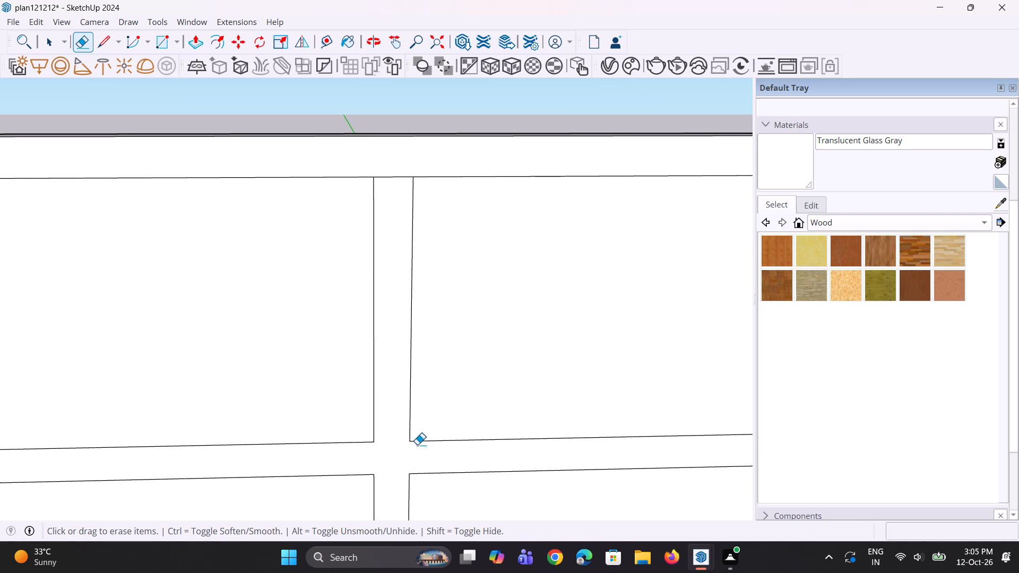
Erase the short leftover line across the frame's upper-right corner.
scroll(240, 430, "down", 15)
scroll(435, 439, "up", 4)
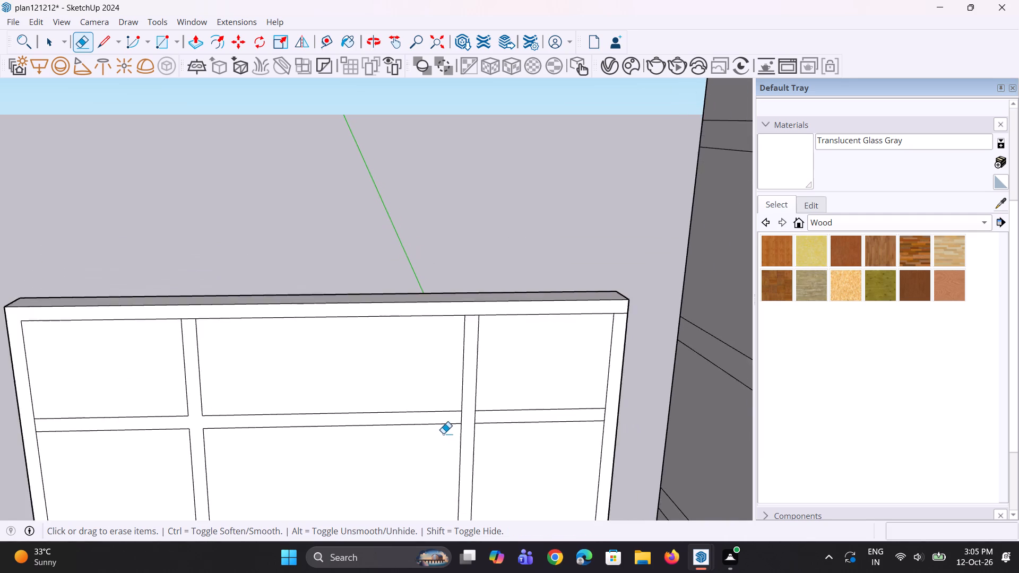
scroll(450, 428, "up", 4)
scroll(451, 424, "down", 5)
scroll(455, 422, "up", 5)
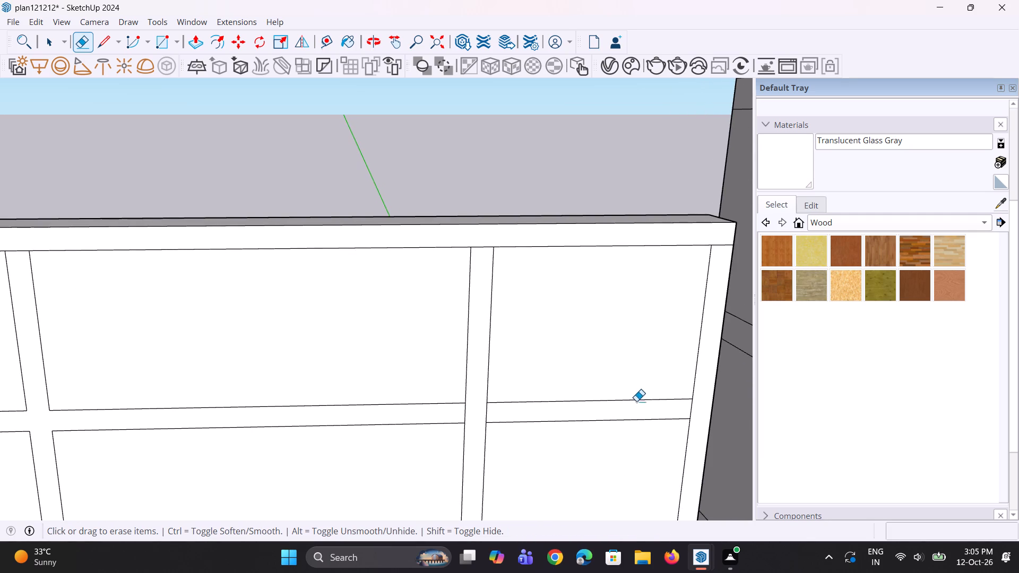
left_click(679, 419)
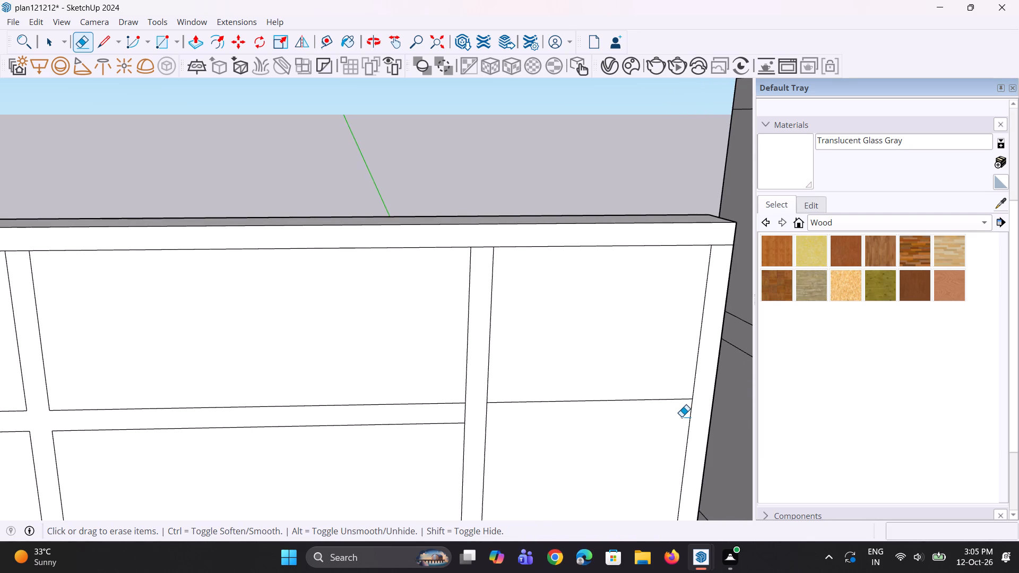
key("ctrl+z")
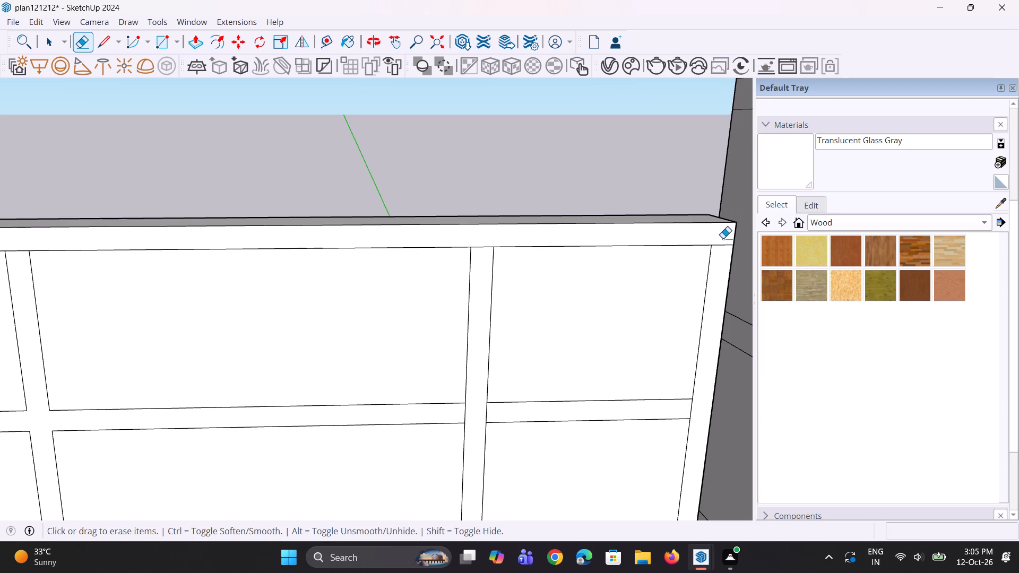
left_click(727, 243)
left_click(727, 246)
Erase the vertical line segments crossing the transom bar at the right divider and the right frame member.
scroll(537, 228, "down", 6)
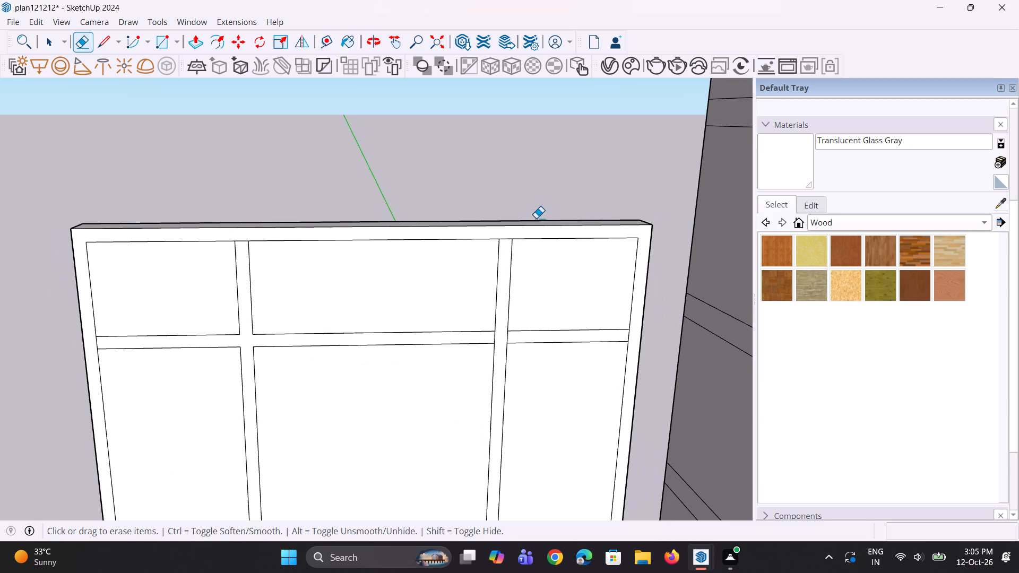
scroll(536, 218, "down", 4)
scroll(516, 293, "up", 11)
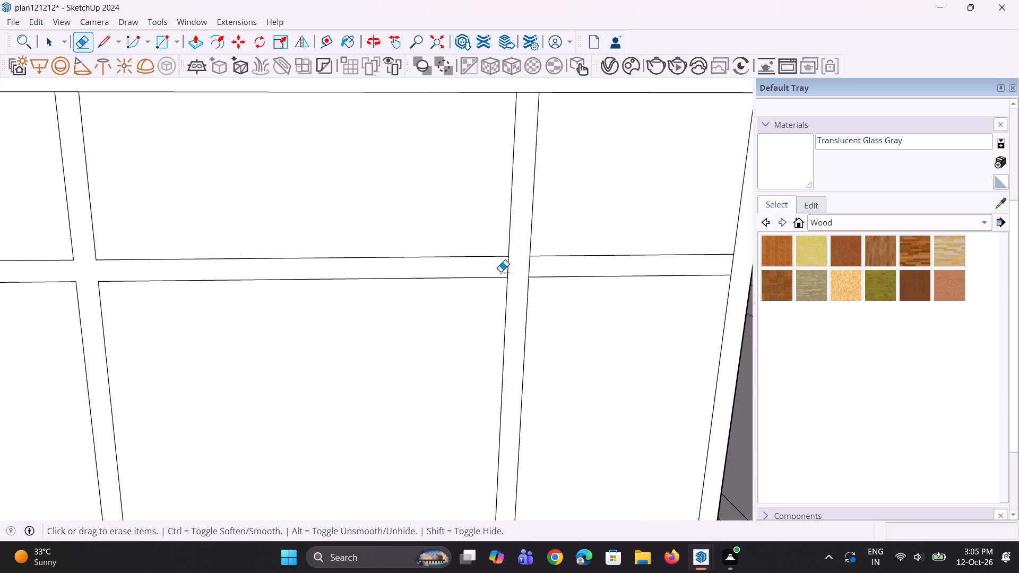
left_click_drag(500, 272, 535, 268)
scroll(437, 297, "down", 7)
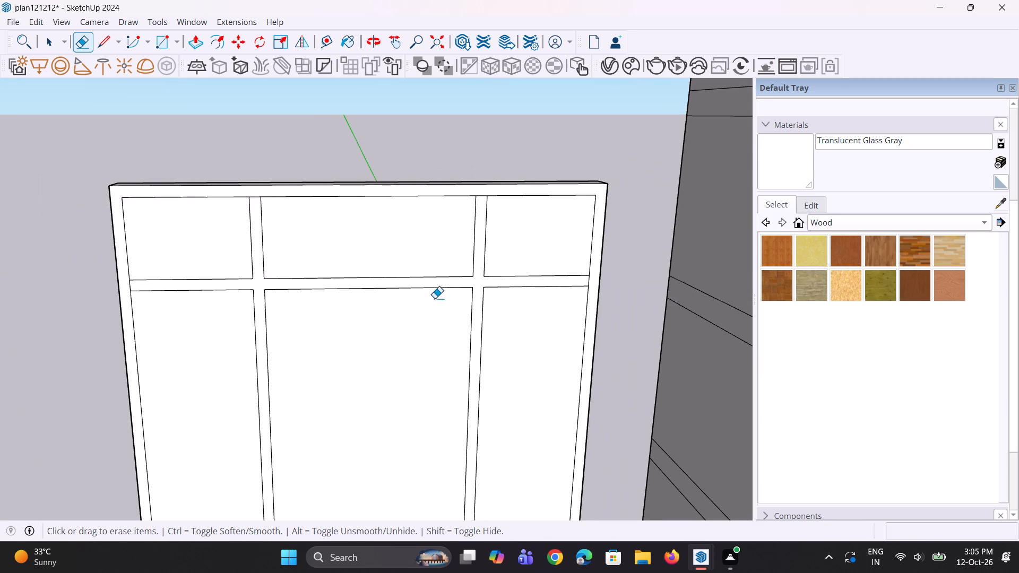
scroll(546, 275, "up", 7)
left_click_drag(595, 283, 615, 283)
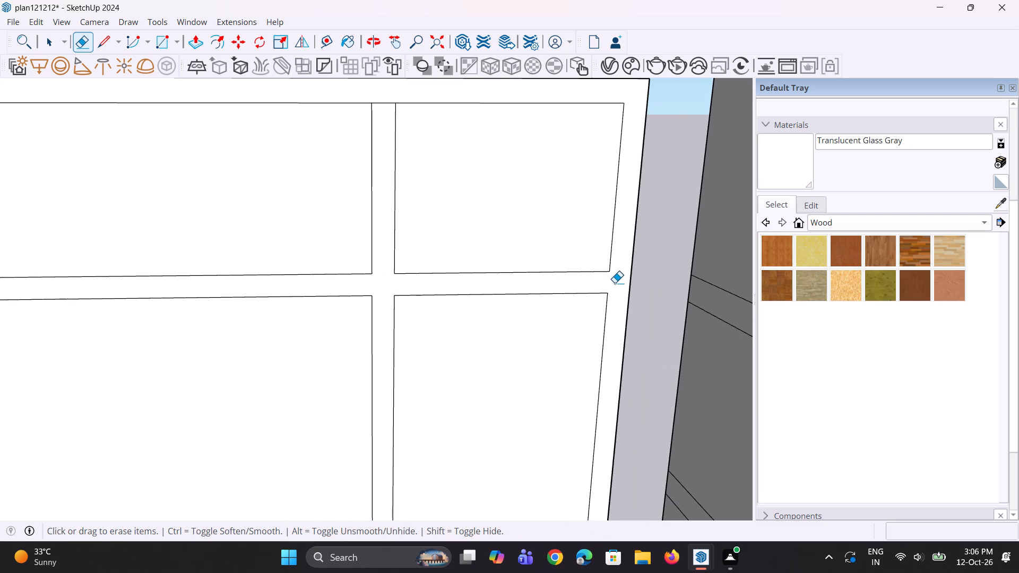
Erase the short top-rail line segments across the heads of the right and left dividers.
scroll(605, 281, "down", 10)
scroll(539, 243, "up", 6)
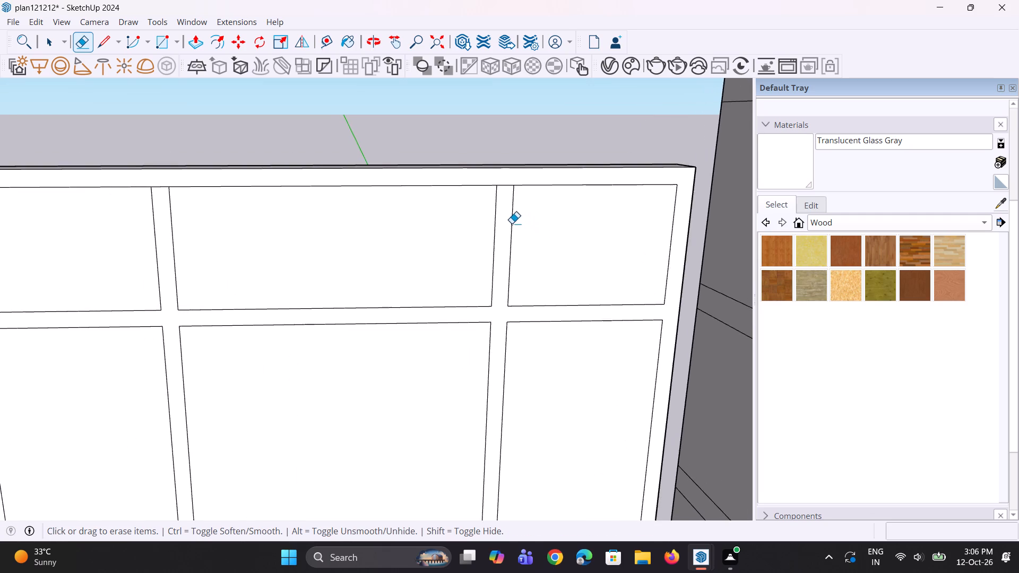
scroll(513, 216, "up", 3)
left_click(503, 174)
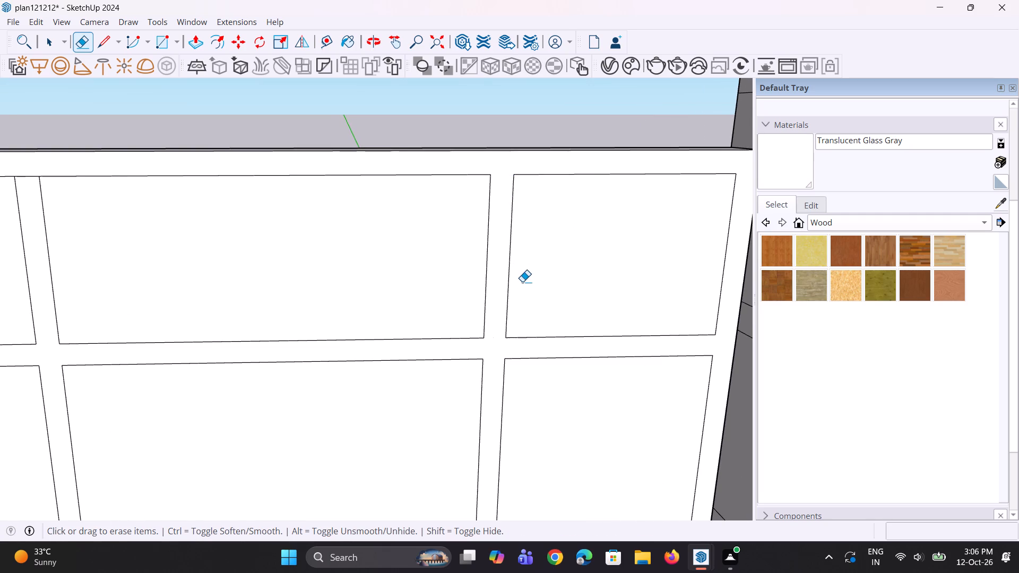
scroll(523, 284, "down", 9)
scroll(286, 258, "up", 6)
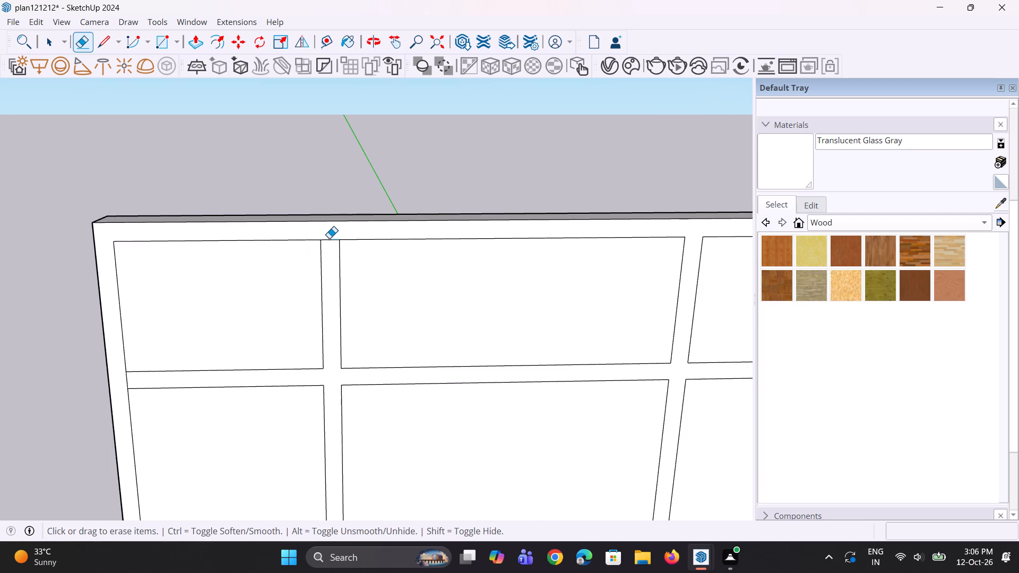
left_click(330, 239)
Copy the slab's bottom edge segments in all three bays upward to outline the bottom rail.
scroll(330, 239, "down", 13)
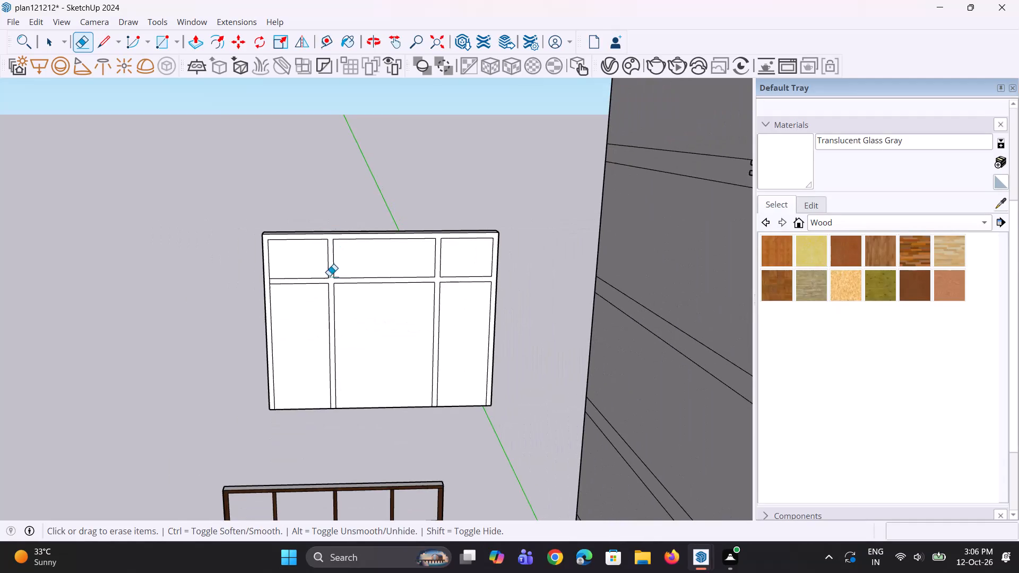
middle_click_drag(334, 375, 334, 348)
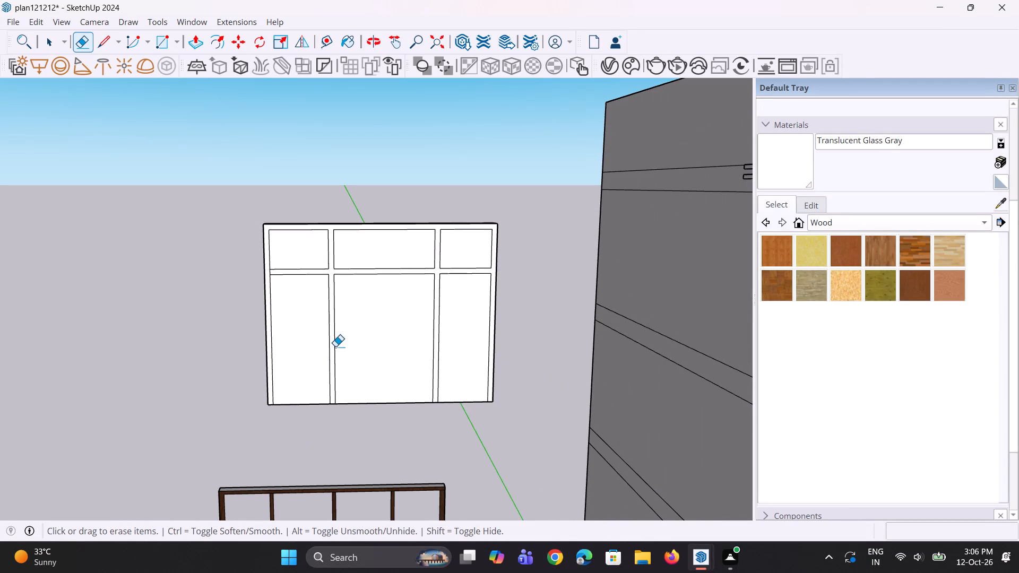
scroll(333, 341, "down", 4)
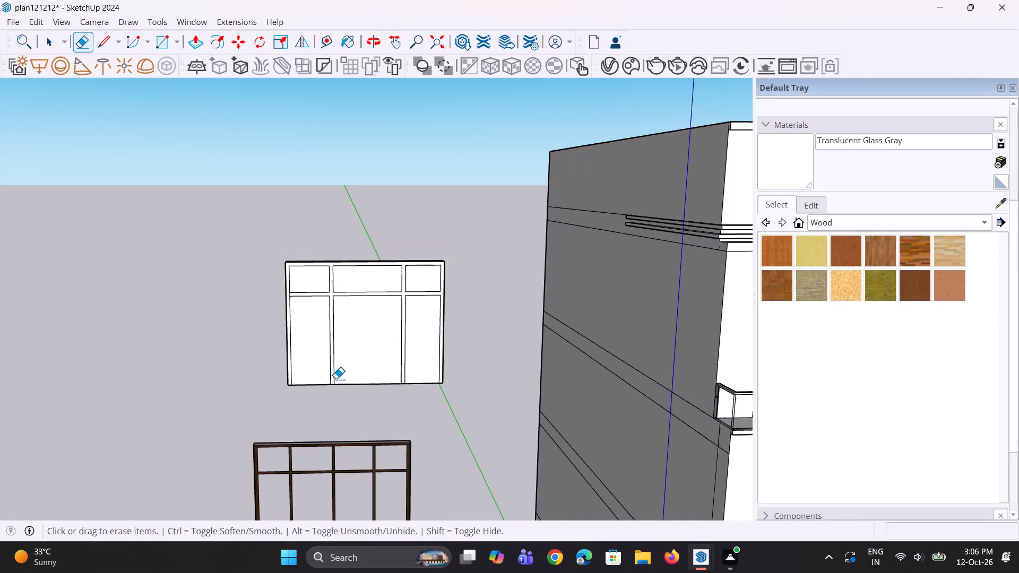
middle_click_drag(336, 384, 330, 338)
scroll(330, 338, "down", 5)
middle_click_drag(325, 341, 325, 370)
scroll(307, 393, "up", 6)
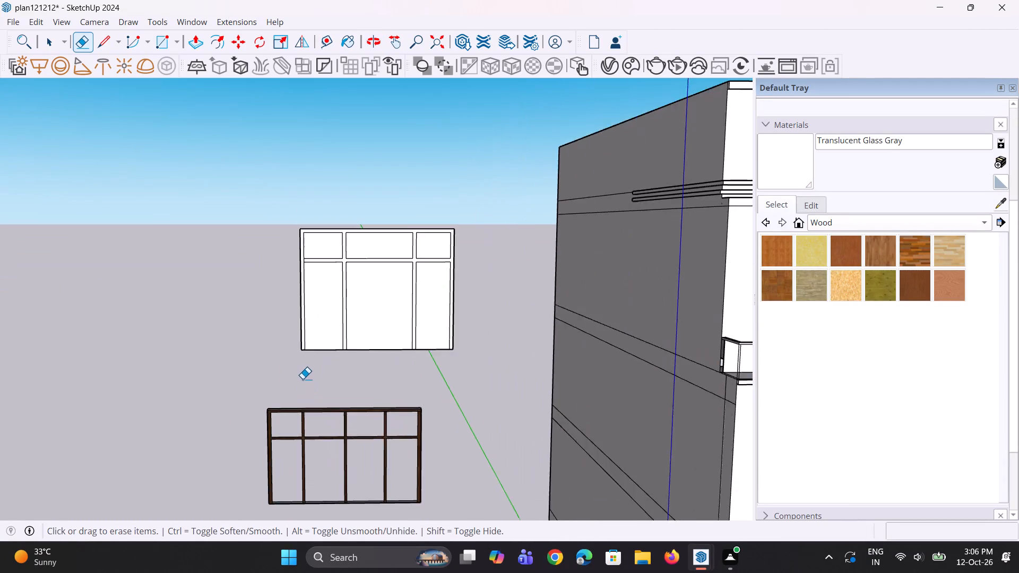
scroll(303, 379, "up", 3)
key("space")
key("space")
left_click(342, 324)
scroll(401, 329, "up", 3)
left_click(406, 328)
scroll(321, 325, "up", 3)
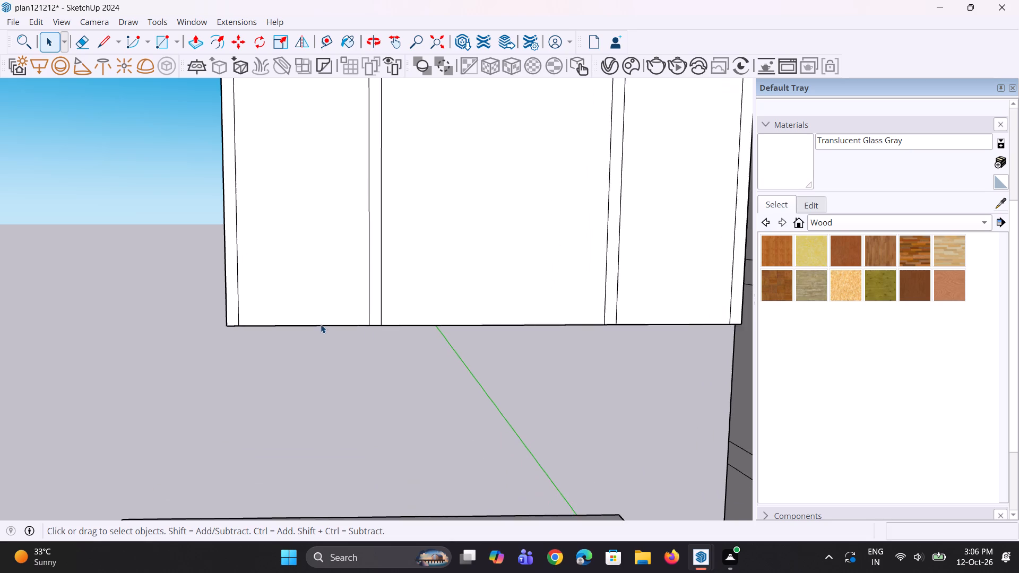
scroll(321, 324, "up", 2)
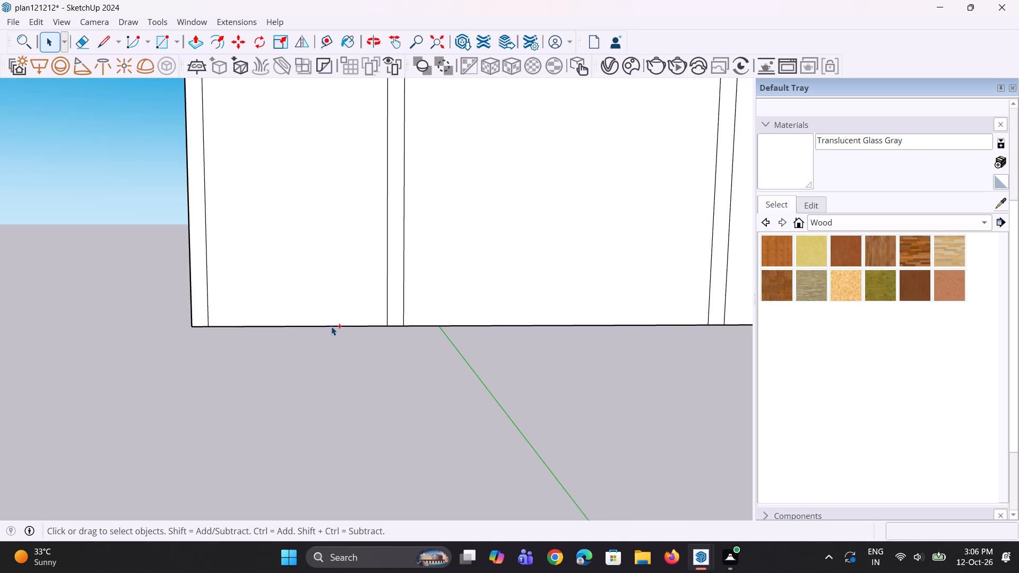
left_click(331, 326, "ctrl")
scroll(254, 340, "down", 4, "ctrl")
scroll(333, 333, "up", 3, "ctrl")
left_click(359, 331, "ctrl")
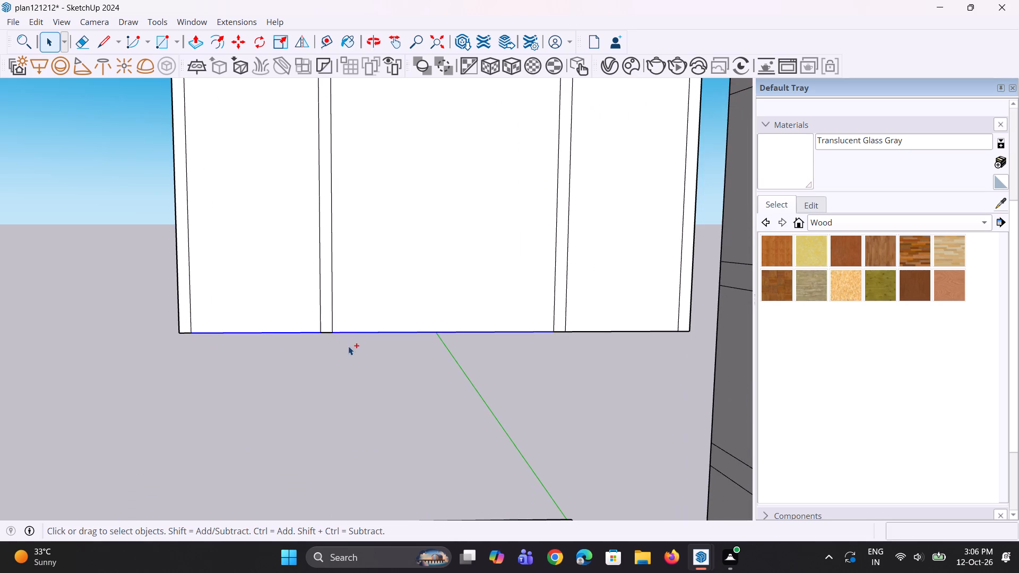
scroll(333, 352, "down", 4, "ctrl")
scroll(463, 342, "up", 2, "ctrl")
left_click(478, 340, "ctrl")
scroll(476, 341, "up", 3)
key("m")
scroll(474, 340, "up", 2)
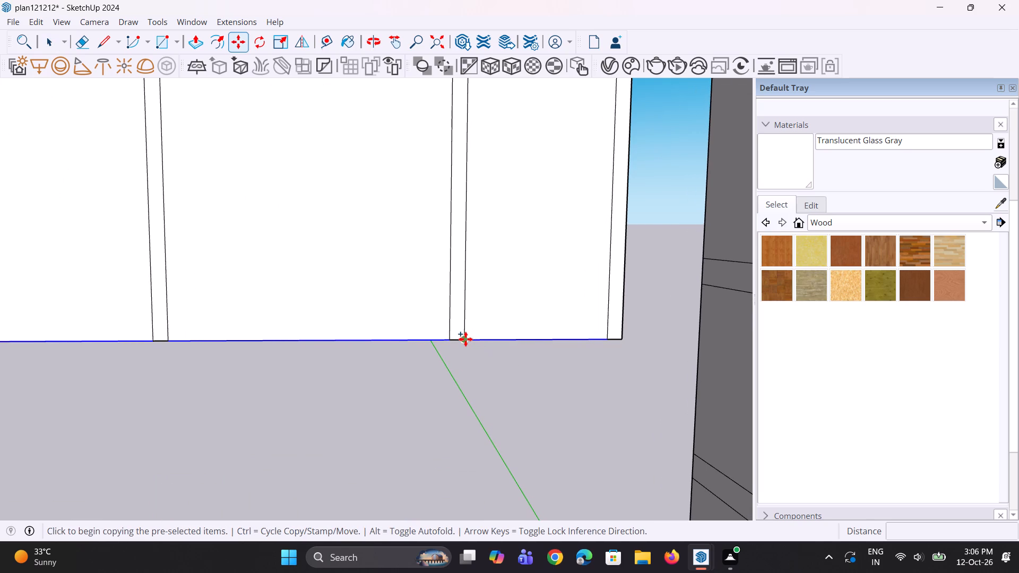
left_click(465, 339)
left_click(464, 325)
scroll(464, 325, "down", 5)
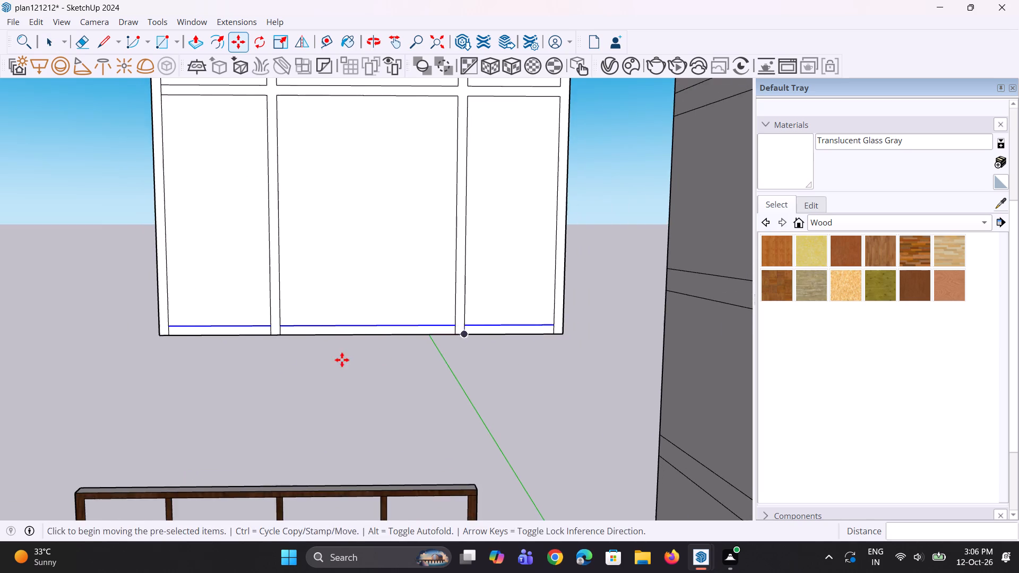
Erase the vertical line segments crossing the bottom rail at the left divider and the left frame member.
middle_click_drag(285, 360, 317, 360)
scroll(272, 337, "up", 4)
key("space")
key("e")
scroll(253, 338, "up", 2)
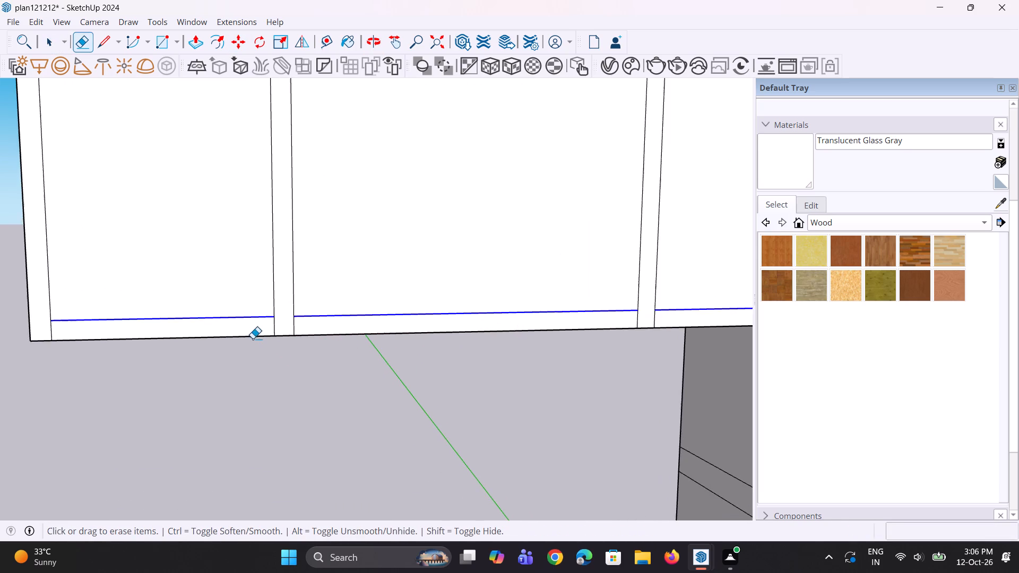
scroll(253, 338, "up", 5)
left_click_drag(276, 326, 313, 326)
scroll(315, 326, "down", 2)
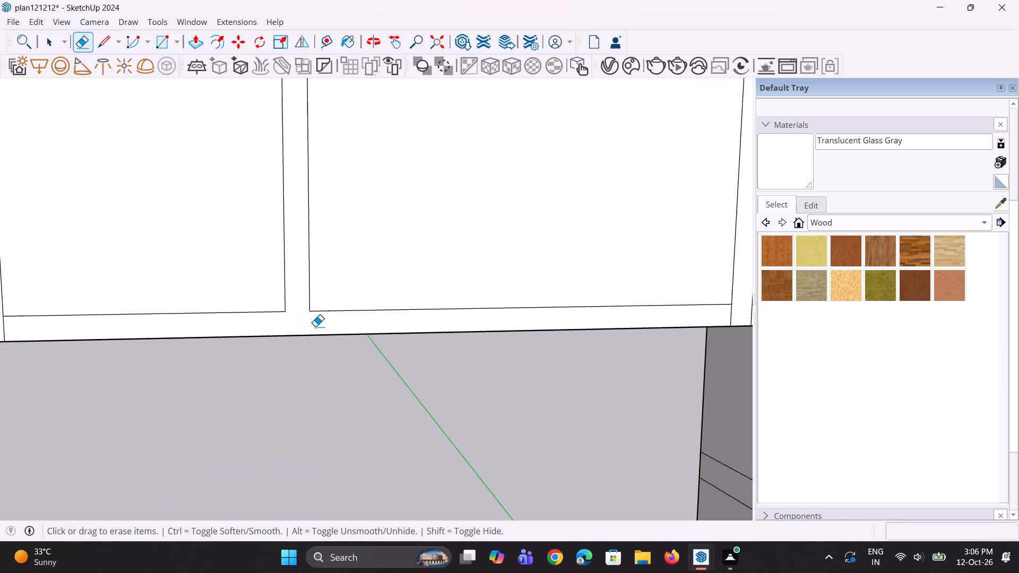
scroll(315, 326, "down", 7)
scroll(139, 341, "up", 7)
scroll(178, 327, "down", 3)
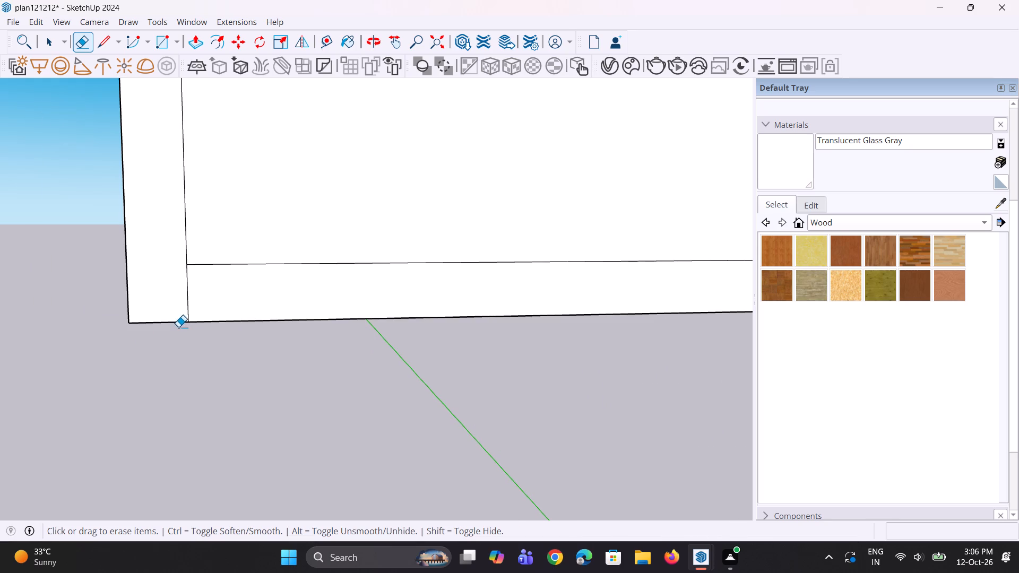
left_click(188, 308)
scroll(157, 329, "down", 4)
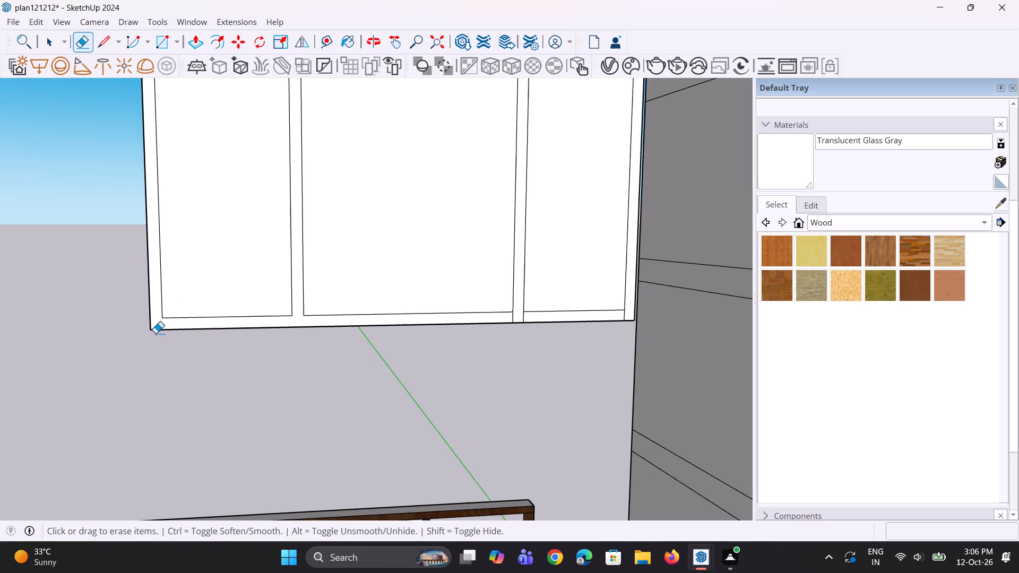
Erase the vertical line segments crossing the bottom rail at the right divider and the right frame member.
scroll(156, 333, "down", 5)
scroll(336, 326, "up", 15)
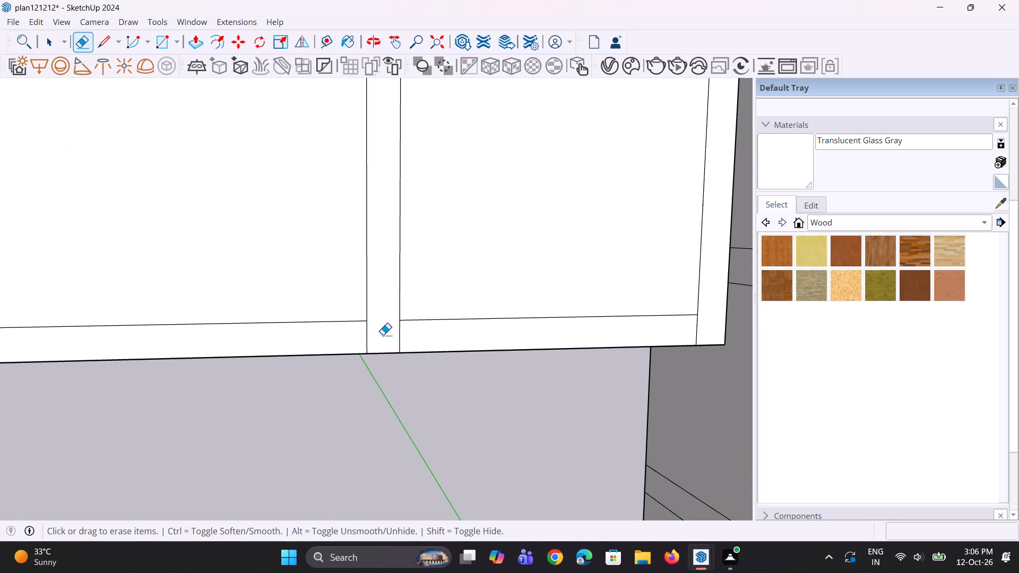
left_click(371, 337)
left_click(361, 341)
left_click_drag(391, 340, 406, 338)
left_click_drag(358, 341, 403, 341)
scroll(301, 362, "down", 5)
scroll(413, 340, "up", 5)
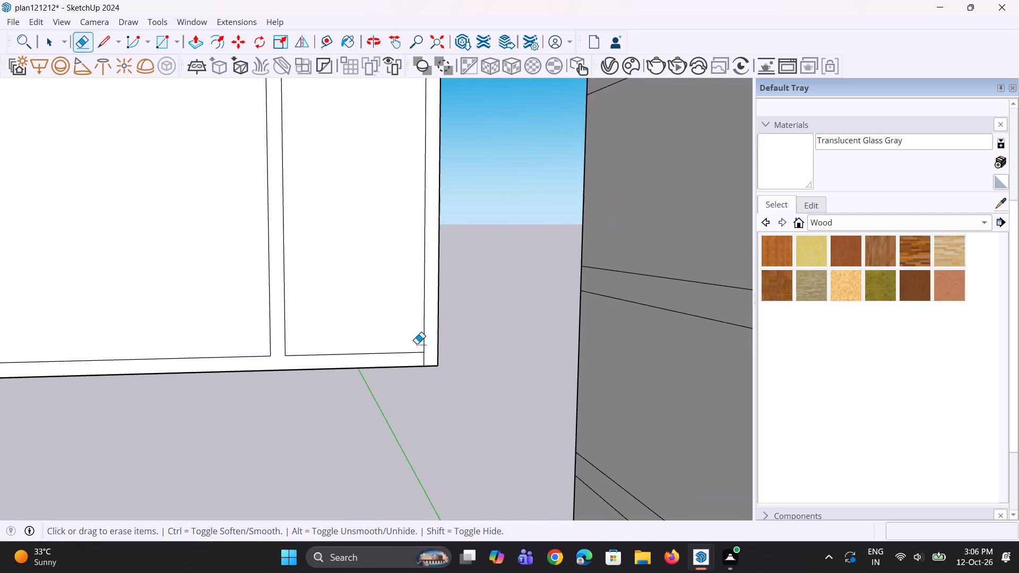
scroll(417, 344, "up", 7)
left_click_drag(426, 367, 450, 371)
scroll(450, 371, "down", 9)
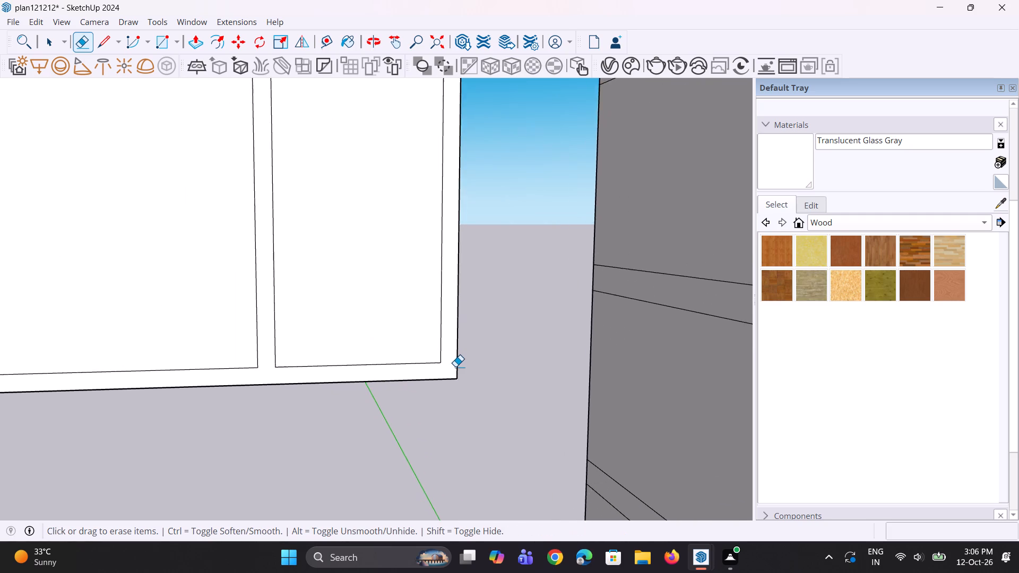
scroll(455, 367, "down", 14)
scroll(455, 367, "up", 1)
middle_click_drag(455, 367, 446, 364)
key("space")
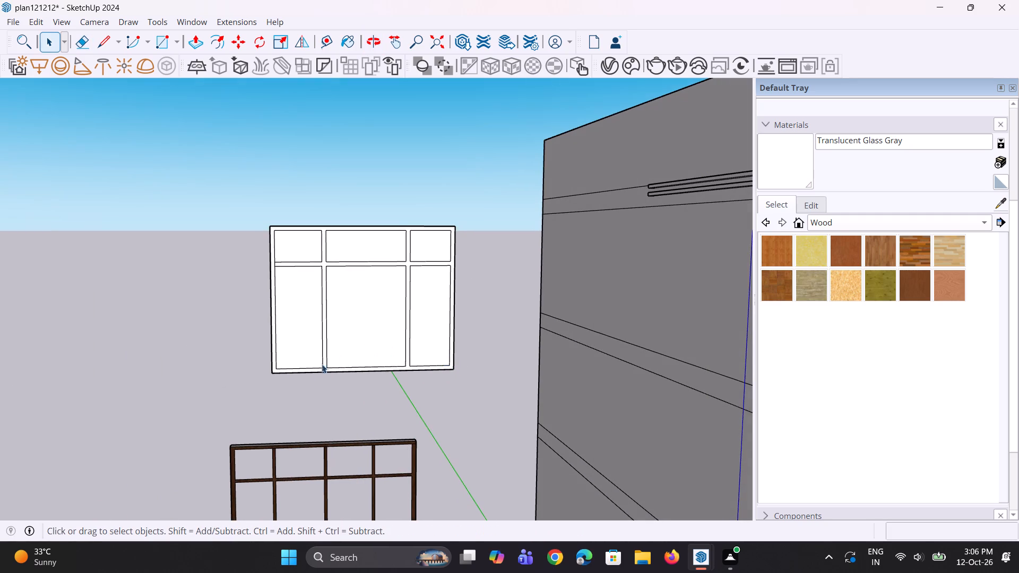
key("space")
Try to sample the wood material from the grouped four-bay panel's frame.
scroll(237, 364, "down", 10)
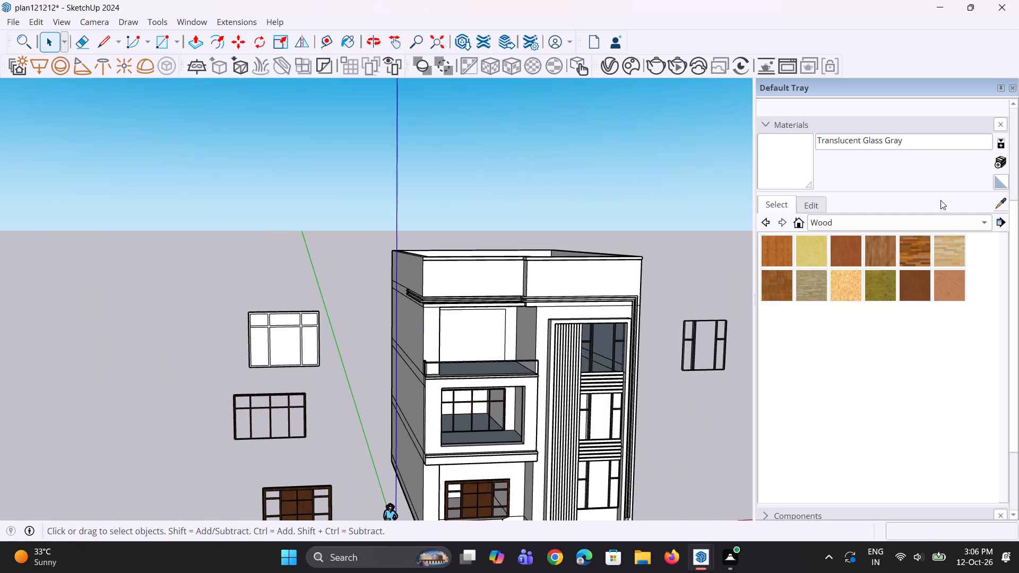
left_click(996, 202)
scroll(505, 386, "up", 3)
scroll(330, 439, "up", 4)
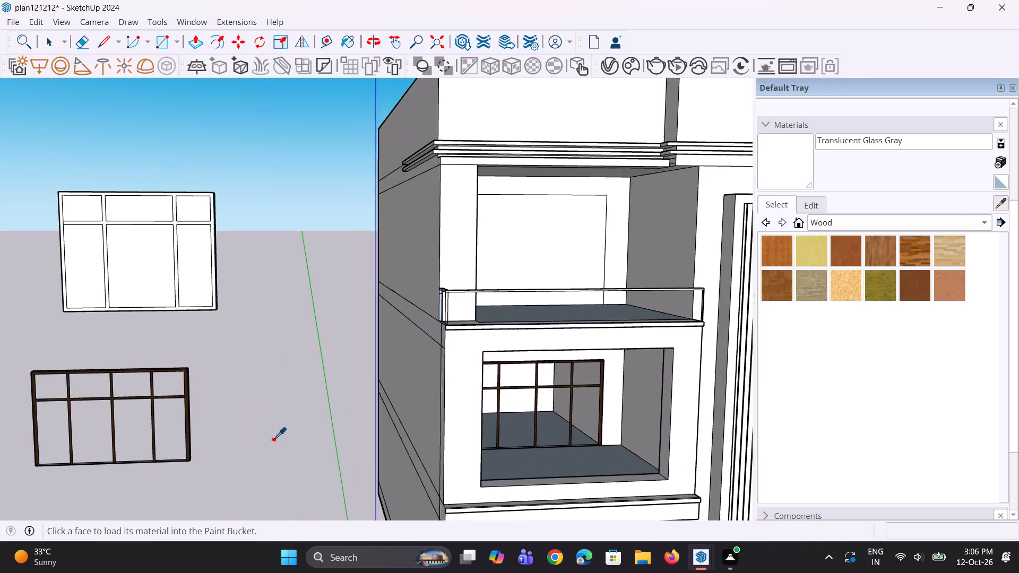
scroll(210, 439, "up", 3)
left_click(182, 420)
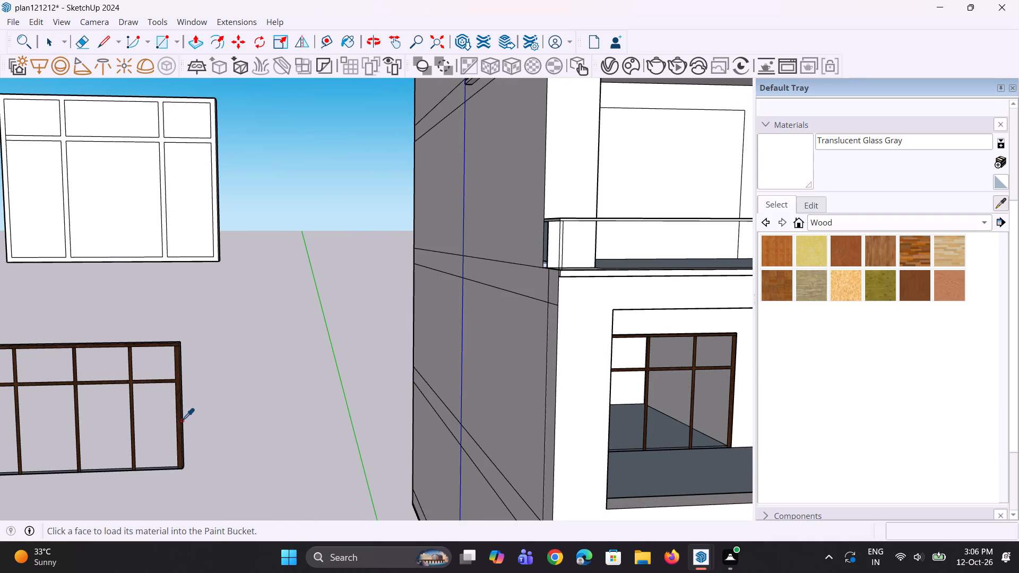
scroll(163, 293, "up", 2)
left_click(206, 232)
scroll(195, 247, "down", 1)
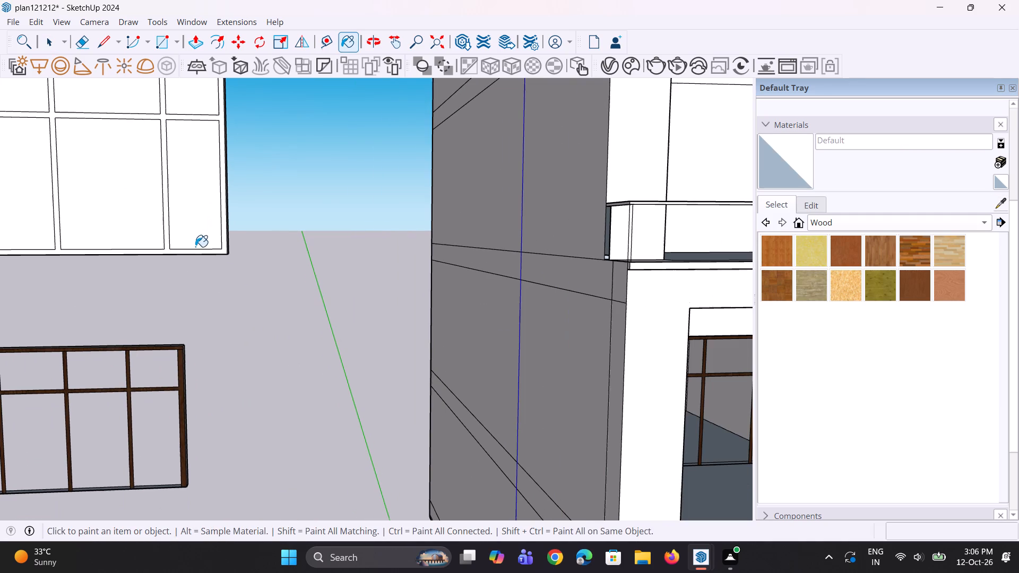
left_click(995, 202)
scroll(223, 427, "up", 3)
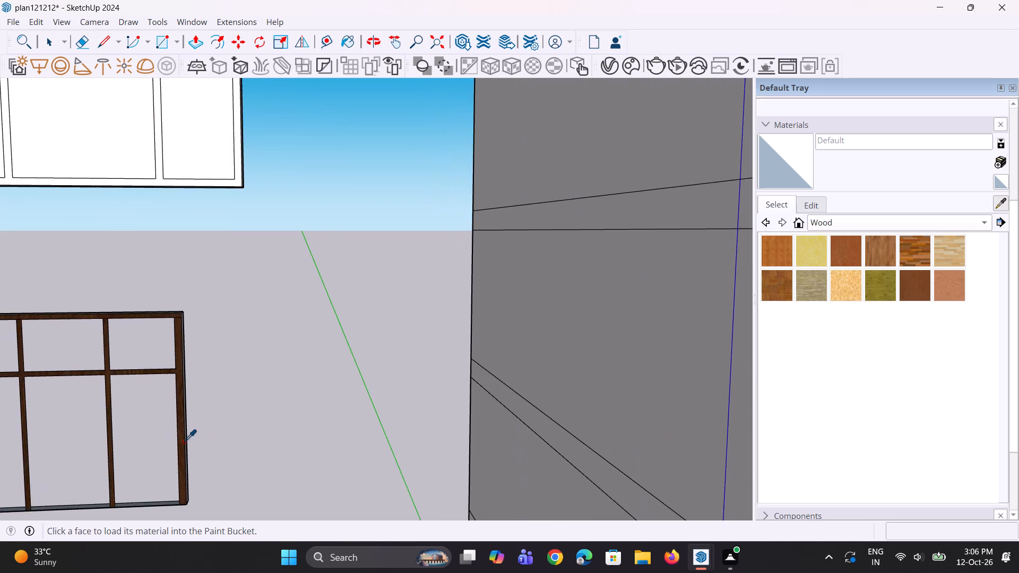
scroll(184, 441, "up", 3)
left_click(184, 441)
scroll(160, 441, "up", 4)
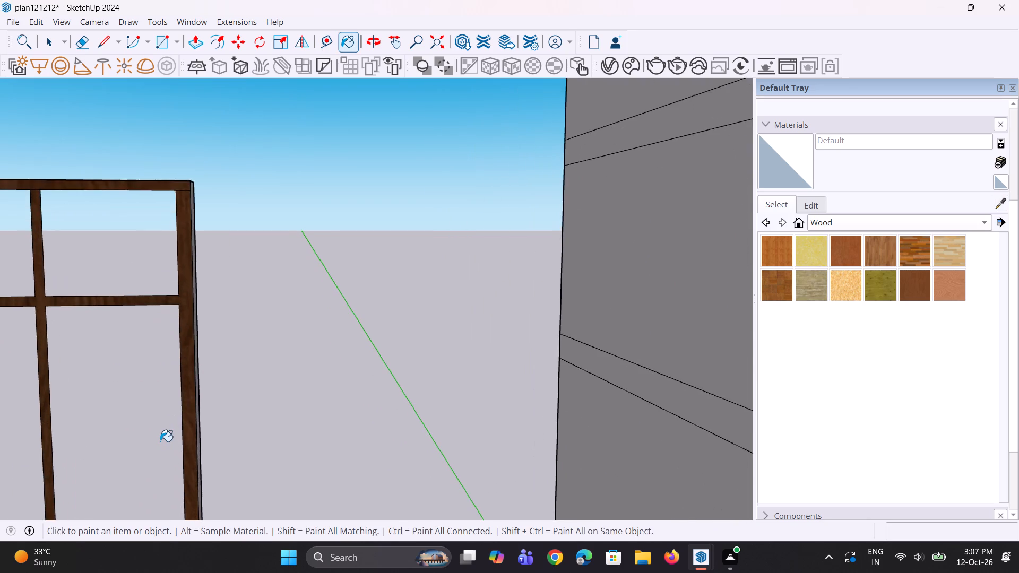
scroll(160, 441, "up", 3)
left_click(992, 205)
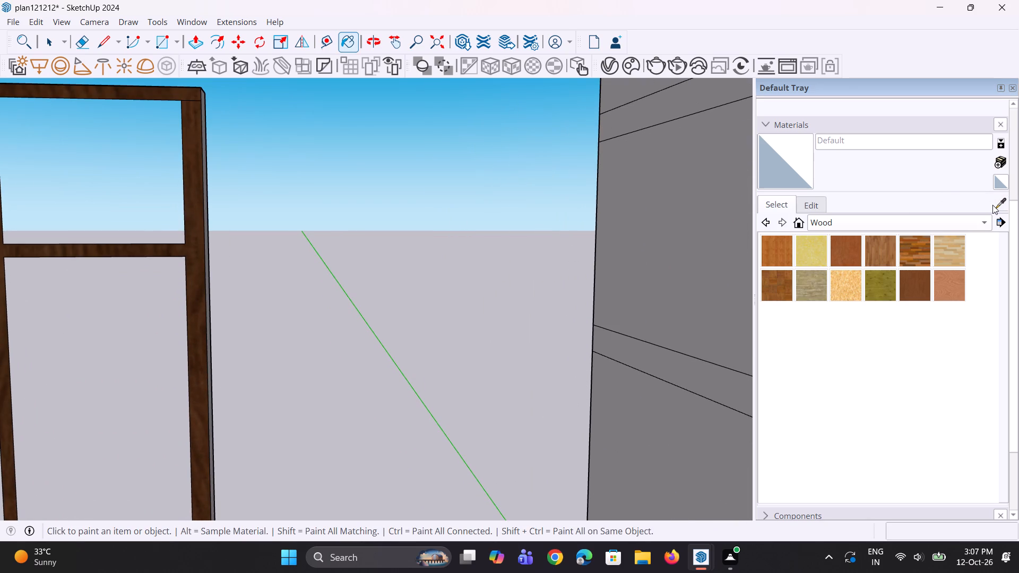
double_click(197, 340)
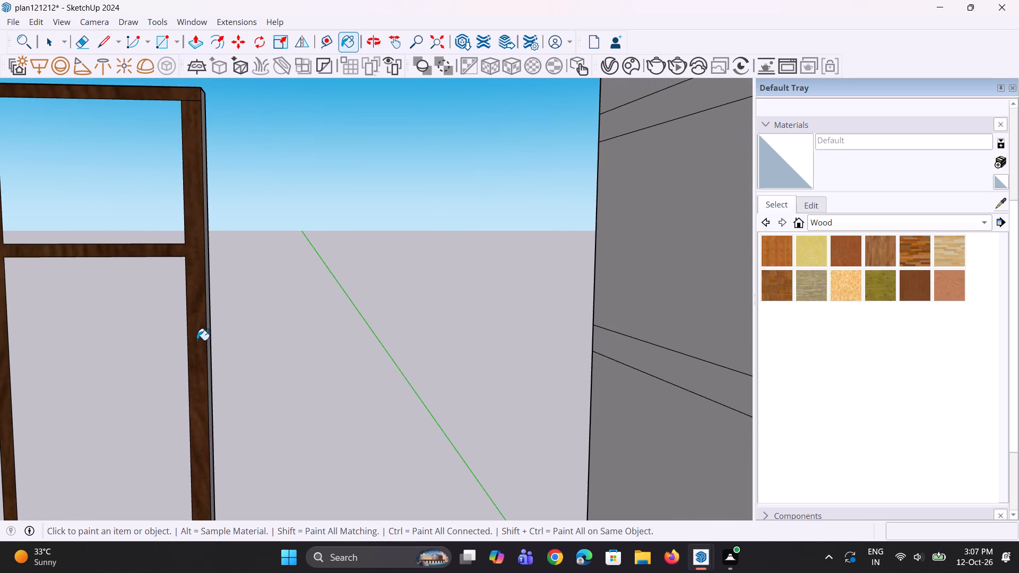
Explode the four-bay wood-framed panel group standing beside the building.
key("space")
key("space")
right_click(197, 340)
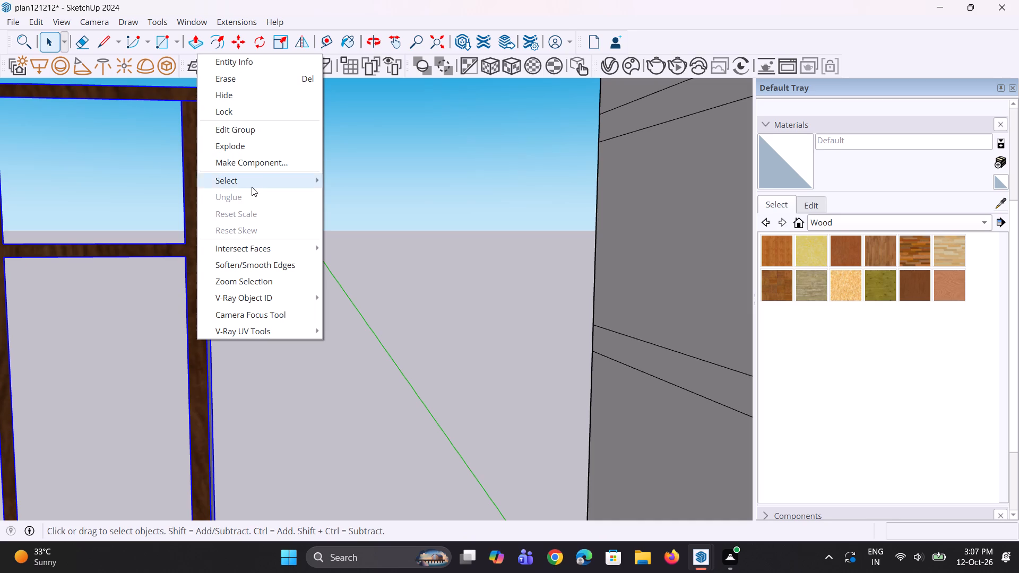
left_click(263, 146)
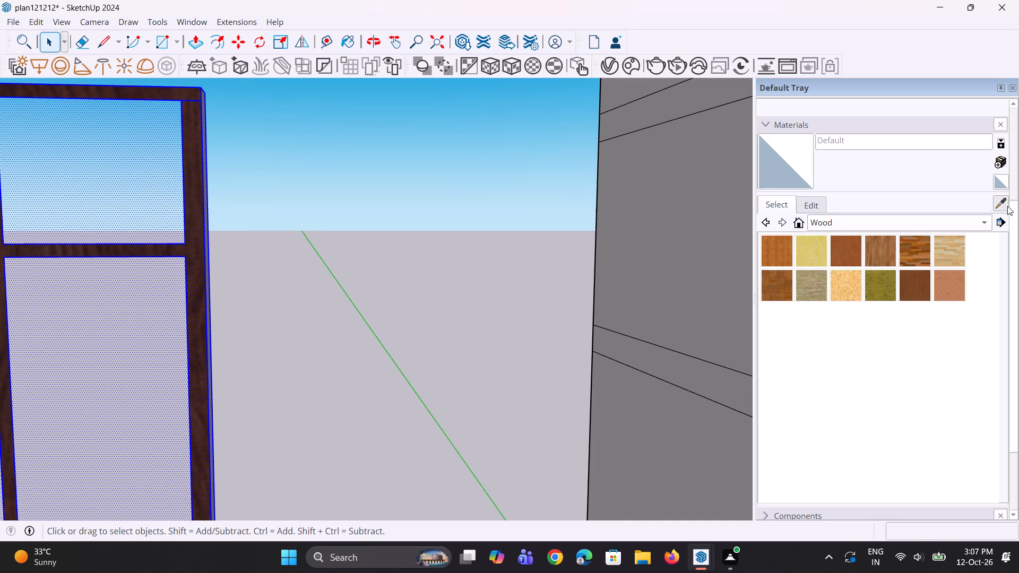
Sample Wood Cherry Original from the four-bay frame and paint it on the front face of the three-bay frame.
left_click(1007, 206)
left_click(200, 382)
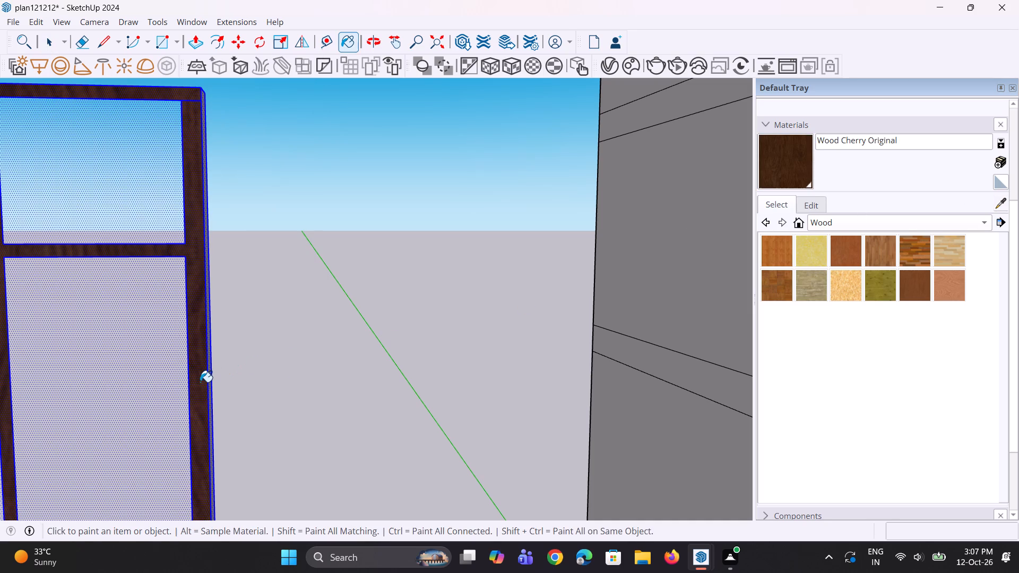
scroll(317, 392, "down", 10)
scroll(298, 244, "up", 3)
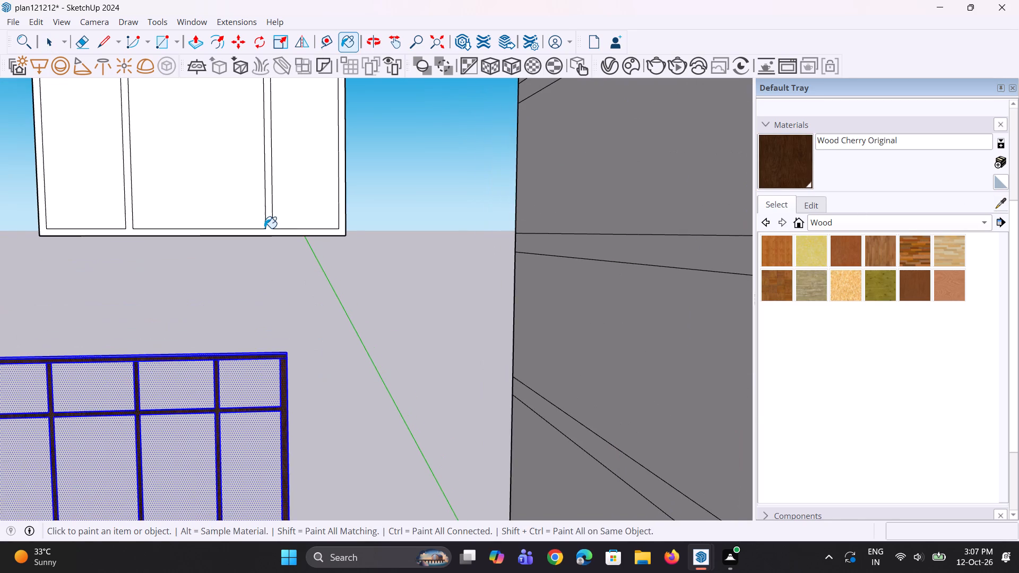
scroll(264, 228, "up", 3)
left_click(269, 231)
scroll(283, 271, "down", 4)
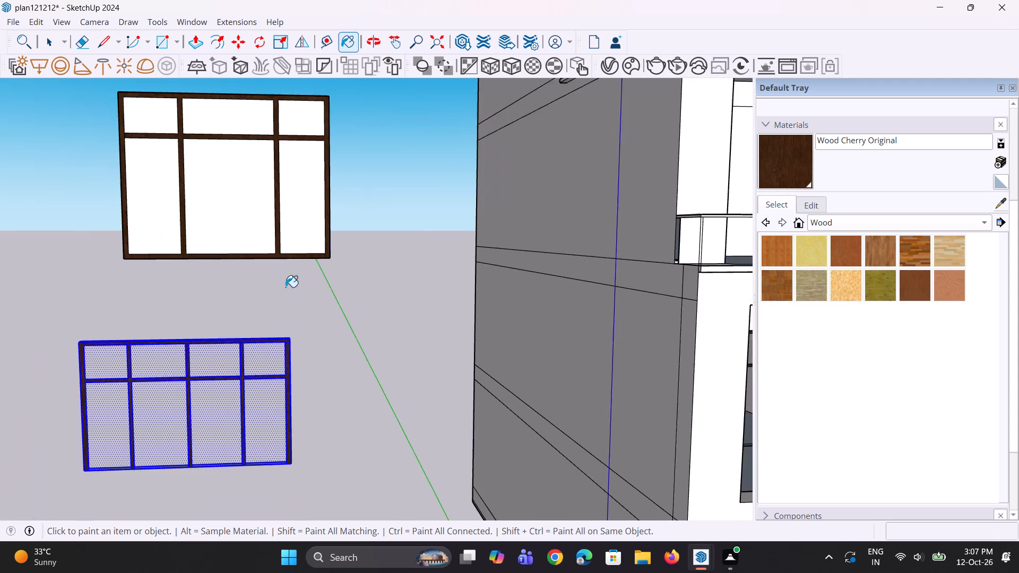
scroll(286, 287, "down", 7)
scroll(239, 237, "up", 1)
middle_click_drag(239, 237, 261, 240)
key("space")
key("v")
key("space")
left_click(331, 321)
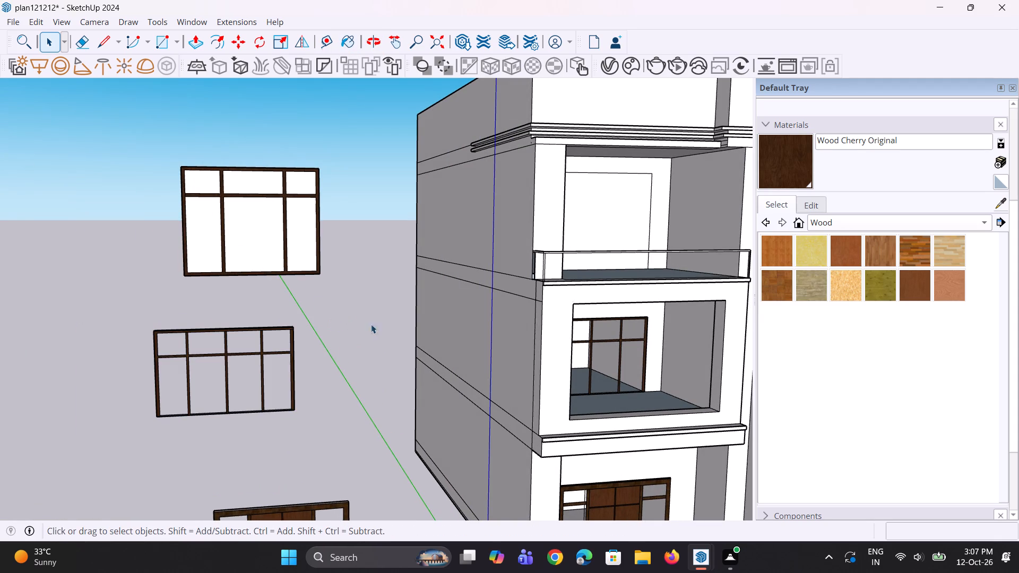
Sample Translucent Glass Gray from the four-bay panel and paint all six panes of the three-bay panel with it.
left_click(1004, 202)
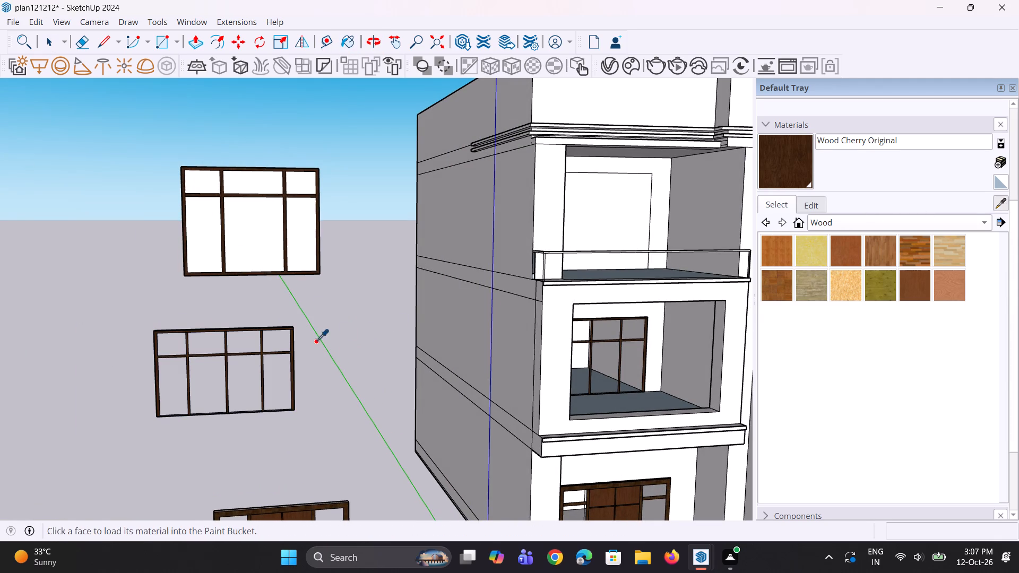
scroll(311, 344, "up", 3)
left_click(260, 380)
left_click(213, 206)
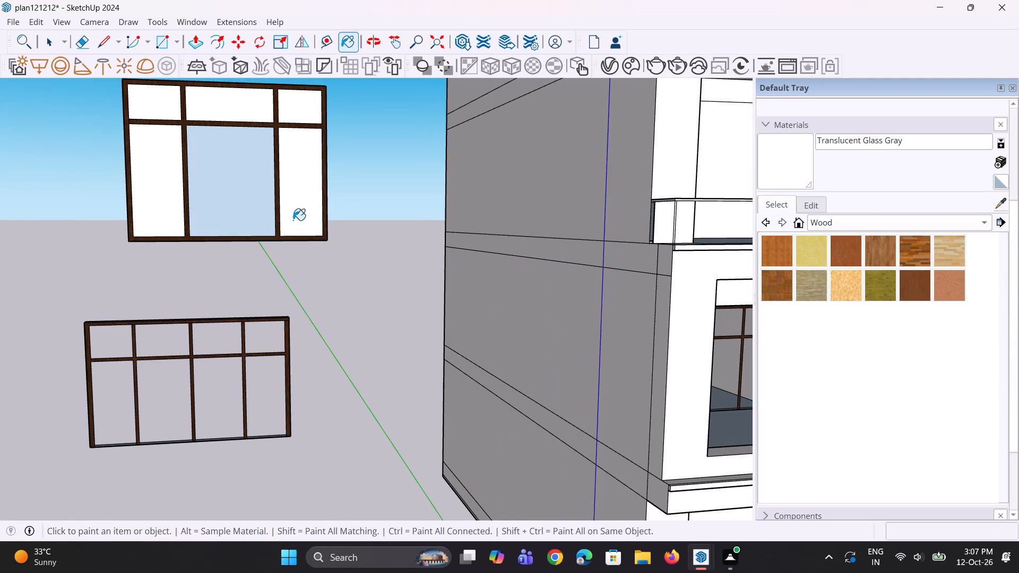
left_click(314, 211)
left_click(131, 191)
left_click(149, 192)
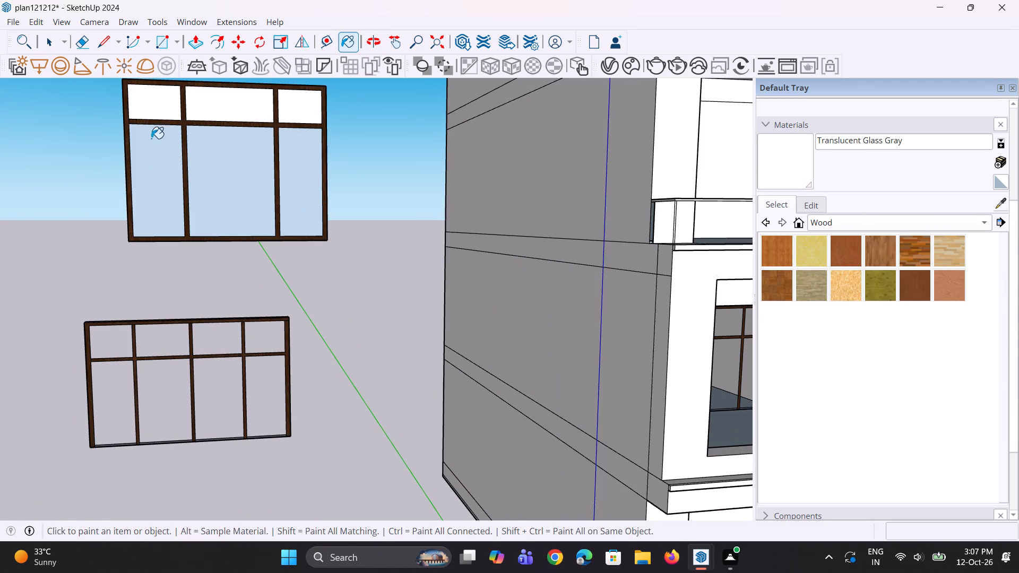
left_click(161, 105)
left_click(212, 112)
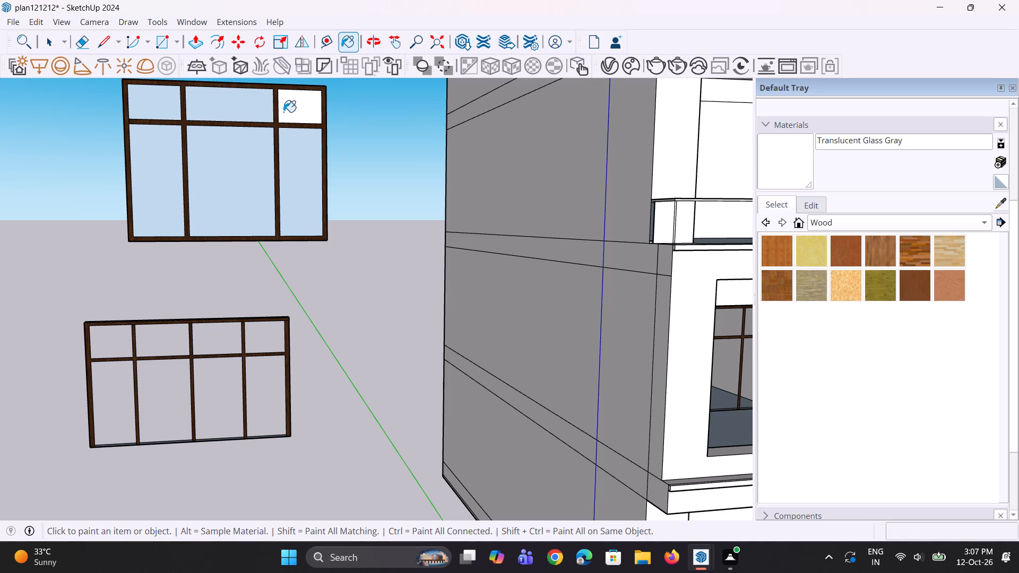
left_click(287, 112)
Sample Wood Cherry Original from the three-bay frame's front face and paint the frame's outer left side with it.
scroll(234, 273, "down", 4)
middle_click_drag(74, 260, 431, 329)
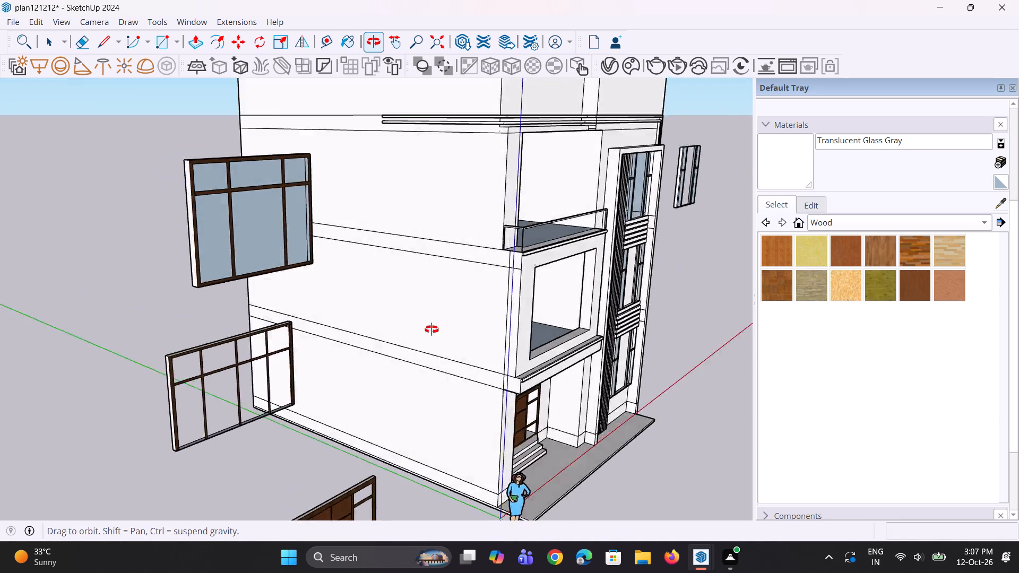
middle_click_drag(431, 329, 592, 341)
left_click(453, 279)
middle_click_drag(498, 310, 469, 294)
scroll(973, 225, "up", 1)
left_click(1003, 237)
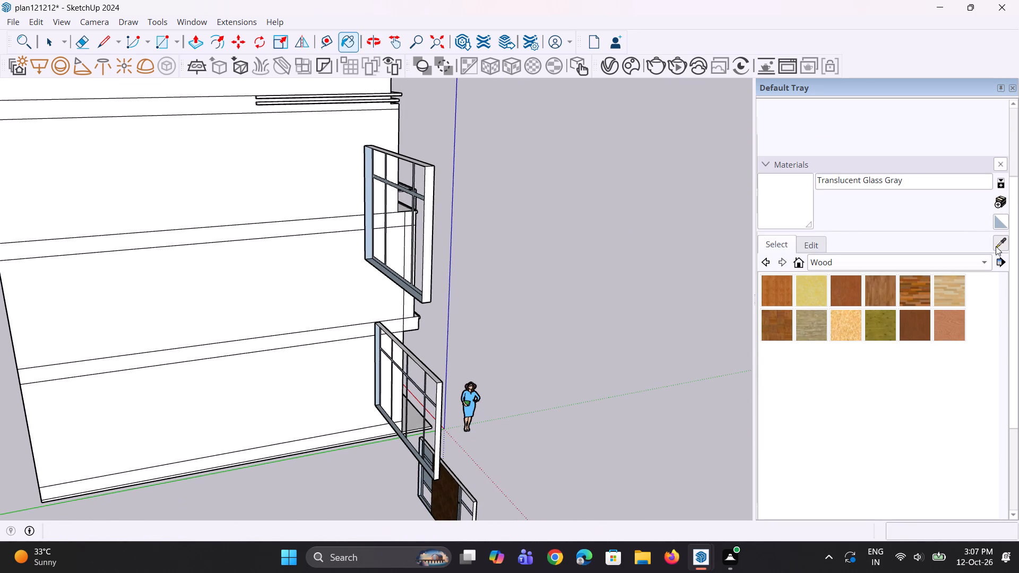
middle_click_drag(670, 357, 389, 314)
scroll(120, 218, "up", 5)
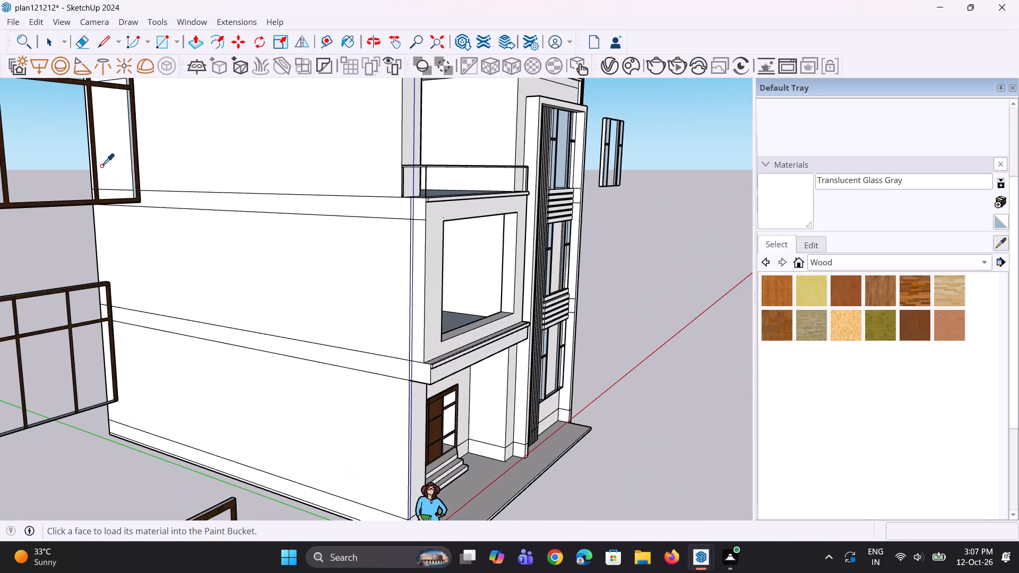
left_click(96, 170)
scroll(116, 233, "up", 3)
left_click(999, 207)
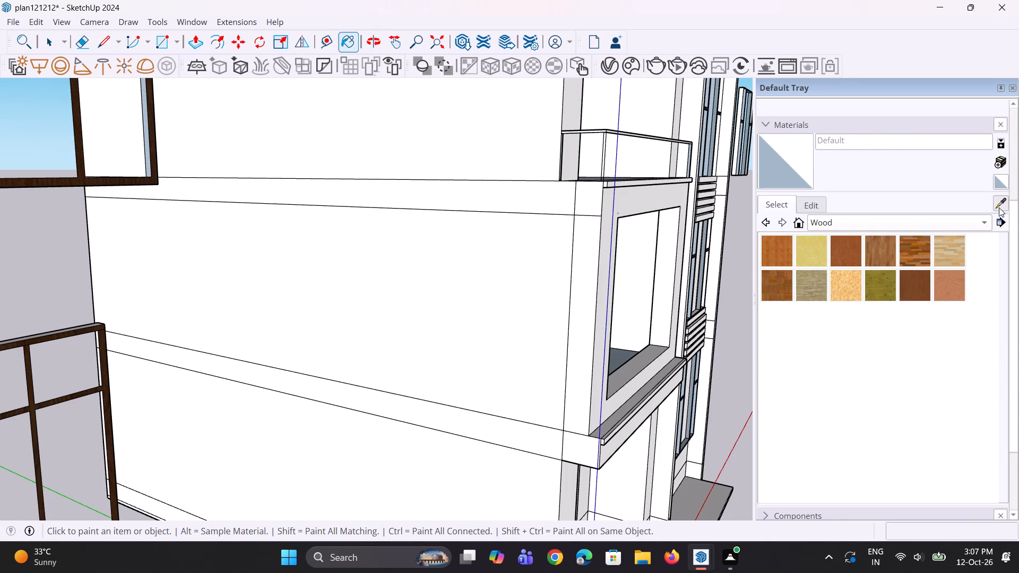
scroll(156, 192, "up", 2)
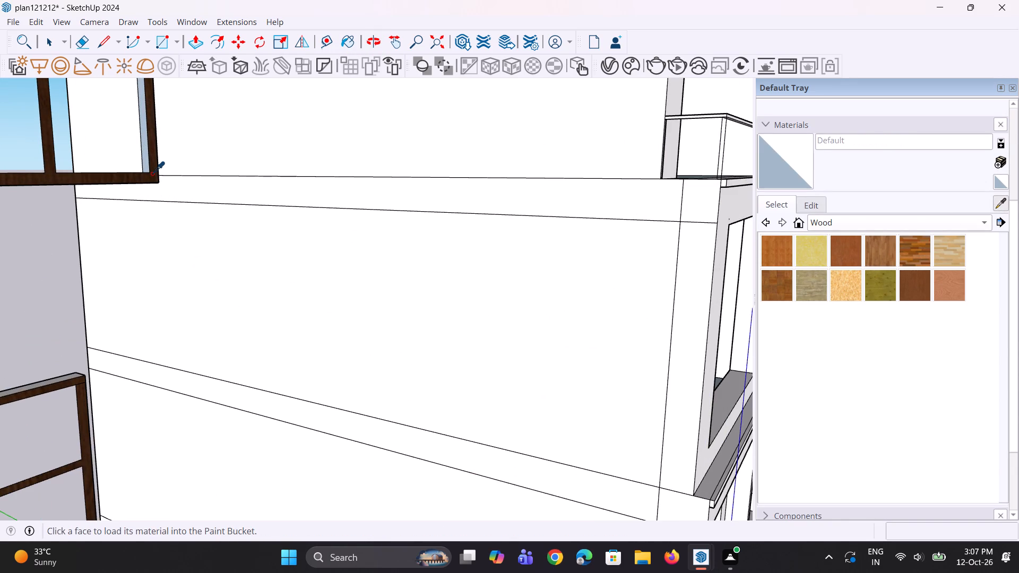
left_click(152, 173)
scroll(236, 320, "down", 10)
middle_click_drag(75, 299, 133, 306)
scroll(188, 261, "up", 6)
left_click(188, 261)
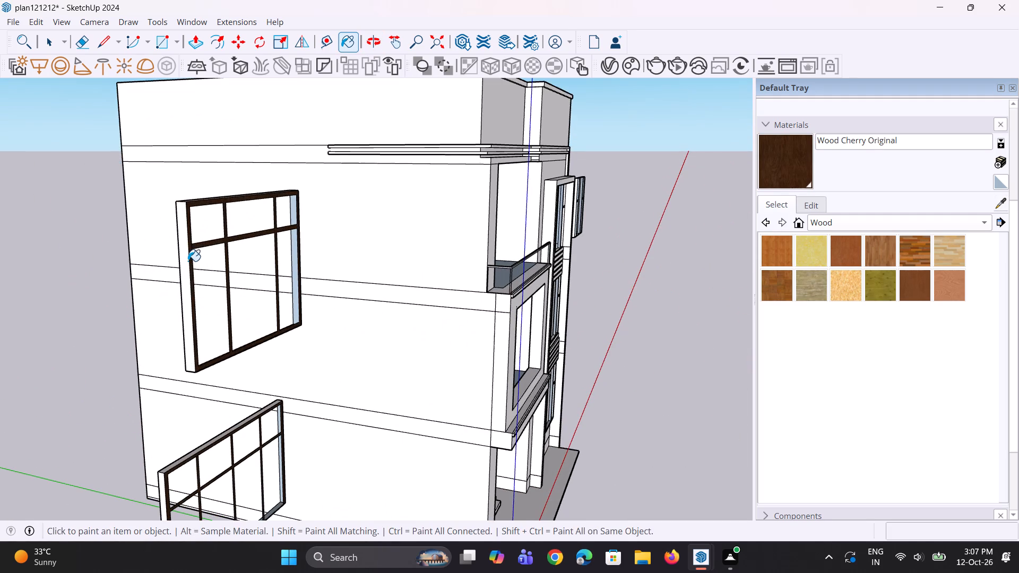
Paint the top and outer right side of the three-bay frame with Wood Cherry Original.
middle_click_drag(188, 241, 187, 318)
scroll(194, 302, "up", 2)
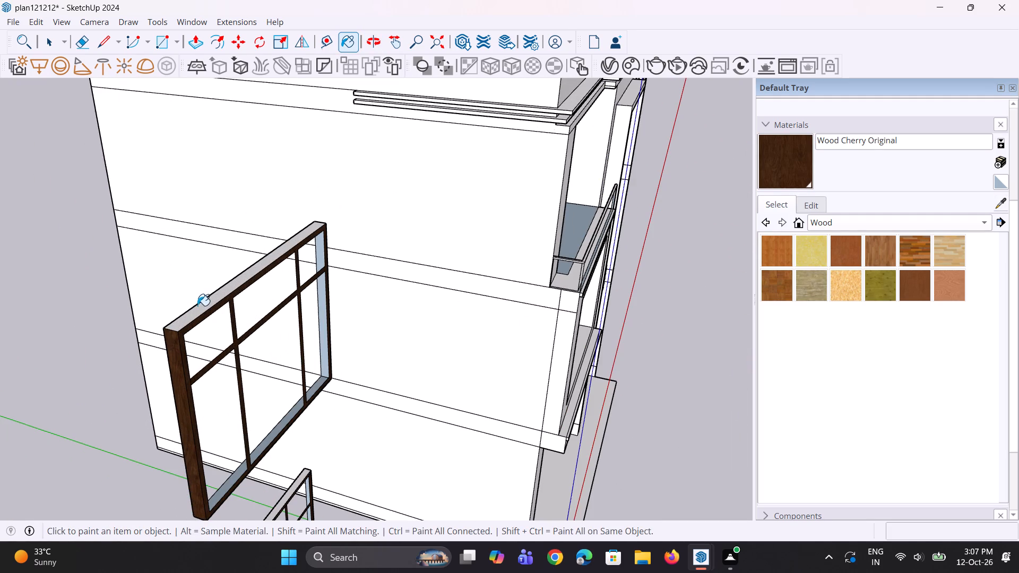
left_click(201, 308)
middle_click_drag(143, 315, 0, 285)
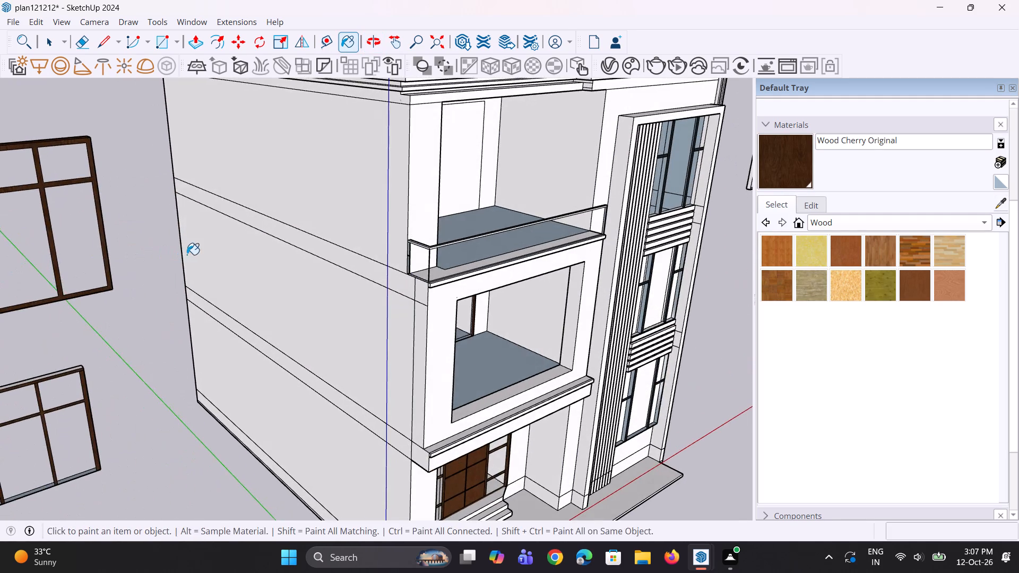
scroll(187, 255, "down", 5)
middle_click_drag(183, 255, 1, 289)
scroll(247, 186, "up", 3)
scroll(141, 182, "up", 2)
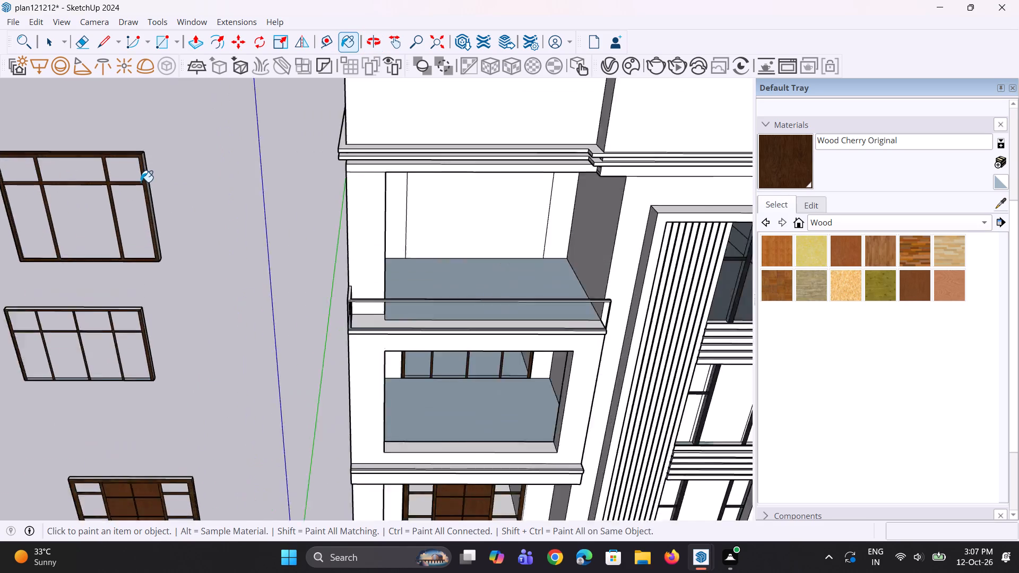
scroll(141, 182, "up", 15)
left_click(166, 179)
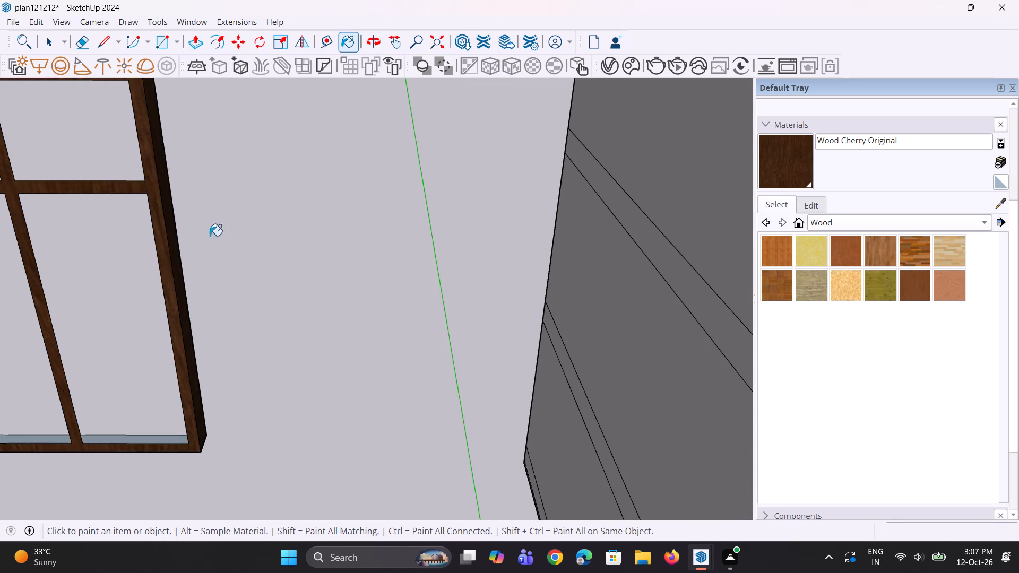
Paint the underside of the three-bay frame with Wood Cherry Original.
scroll(212, 242, "down", 12)
scroll(156, 301, "up", 1)
middle_click_drag(157, 301, 229, 8)
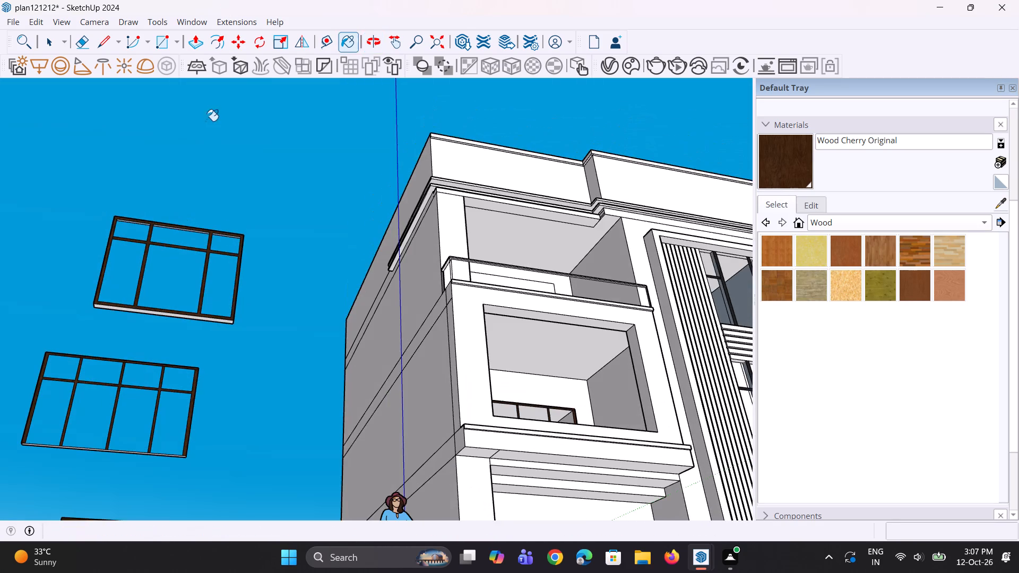
scroll(123, 319, "up", 15)
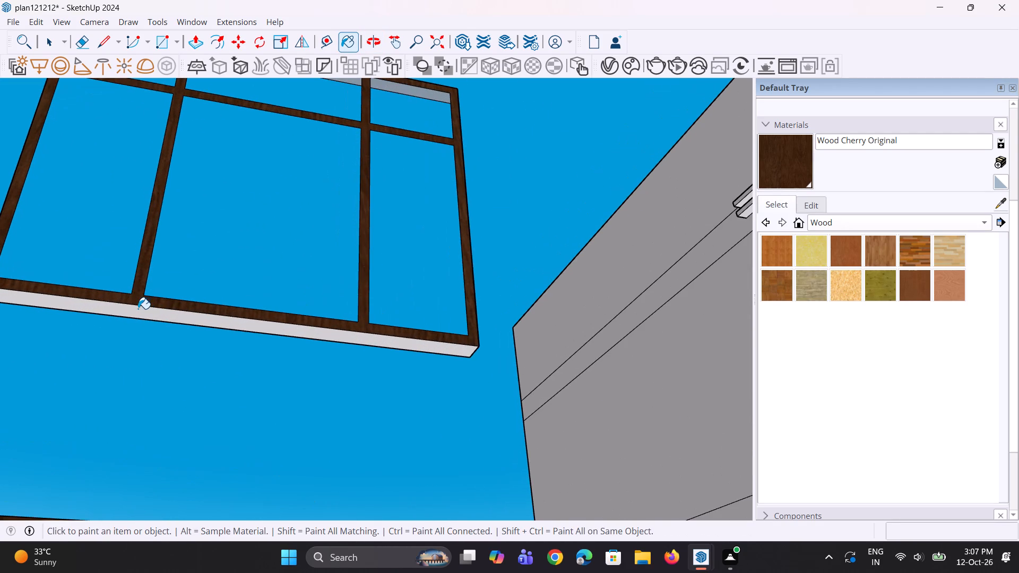
left_click(139, 312)
Select the entire three-bay wood-and-glass panel and make it a group.
scroll(171, 311, "down", 6)
scroll(235, 258, "down", 1)
middle_click_drag(235, 258, 210, 359)
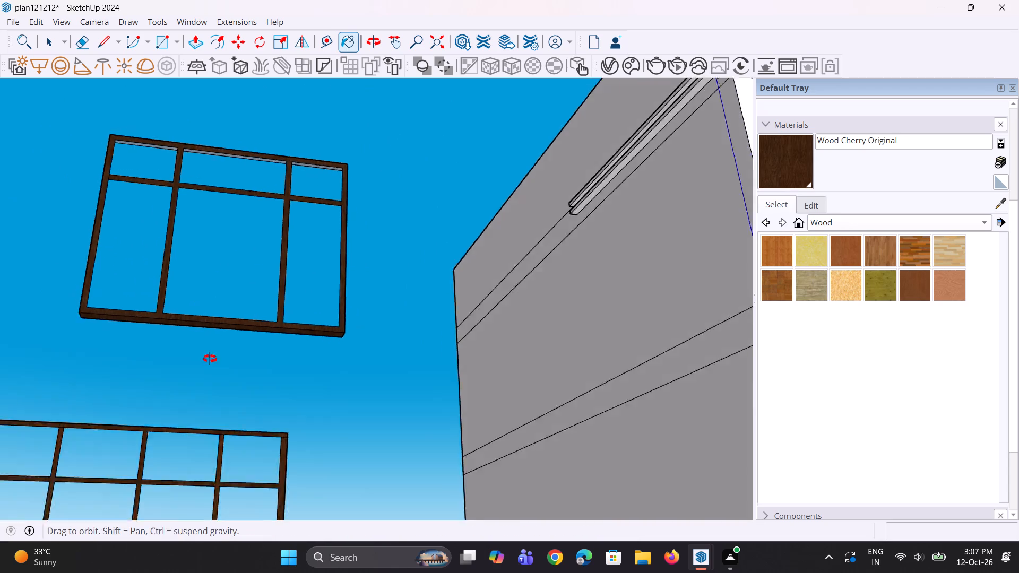
middle_click_drag(210, 359, 205, 389)
scroll(204, 388, "down", 1)
scroll(187, 284, "down", 6)
middle_click_drag(124, 259, 133, 409)
scroll(119, 360, "down", 1)
scroll(109, 268, "up", 4)
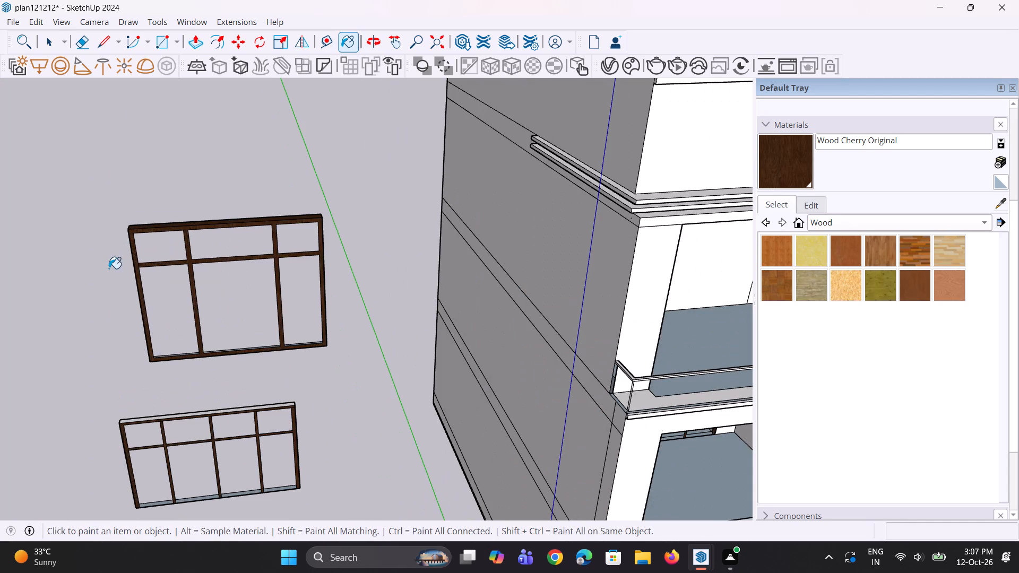
key("space")
key("space")
left_click_drag(107, 187, 378, 395)
right_click(285, 309)
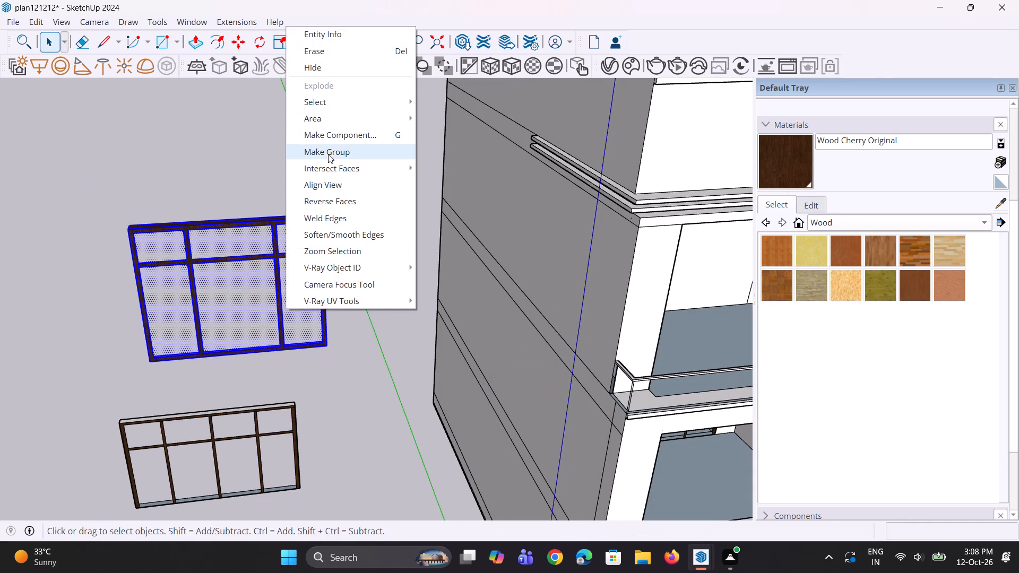
left_click(328, 154)
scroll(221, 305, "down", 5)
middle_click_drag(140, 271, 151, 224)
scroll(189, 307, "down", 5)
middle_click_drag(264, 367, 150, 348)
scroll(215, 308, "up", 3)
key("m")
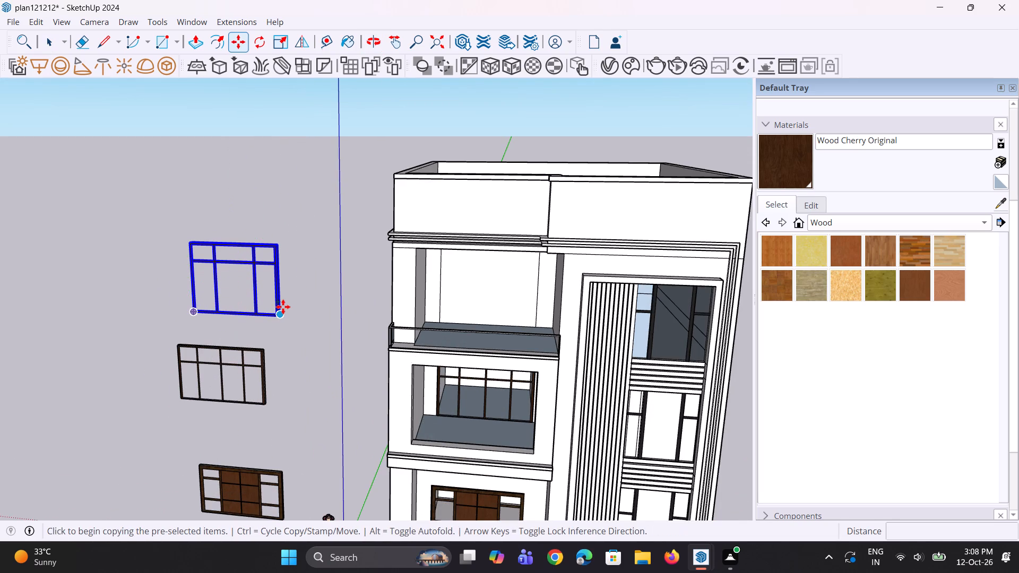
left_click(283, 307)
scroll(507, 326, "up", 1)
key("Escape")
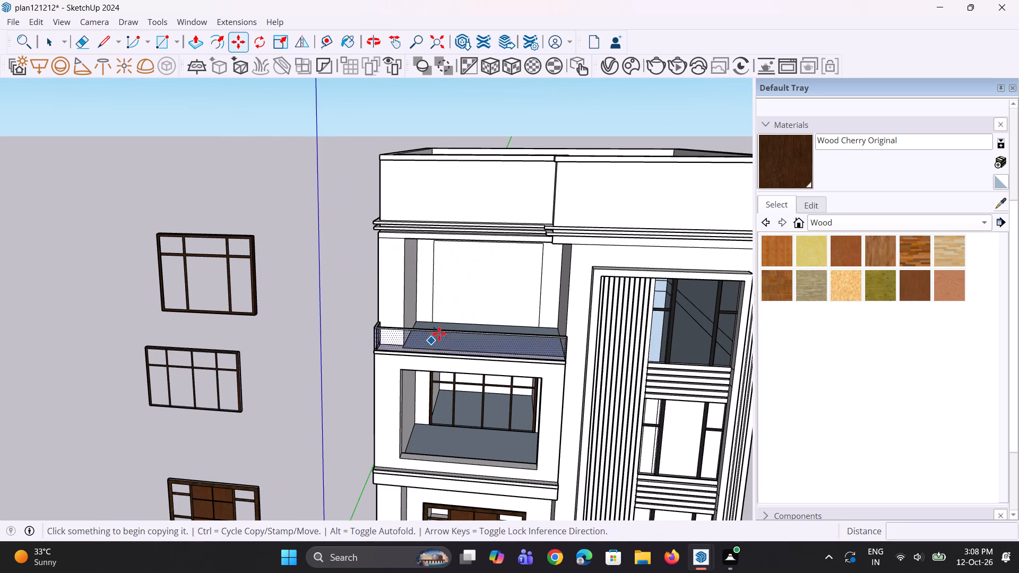
Push the rectangular wall face behind the top-floor balcony inward to form a recessed opening.
key("space")
key("space")
left_click(469, 305)
key("p")
left_click(469, 305)
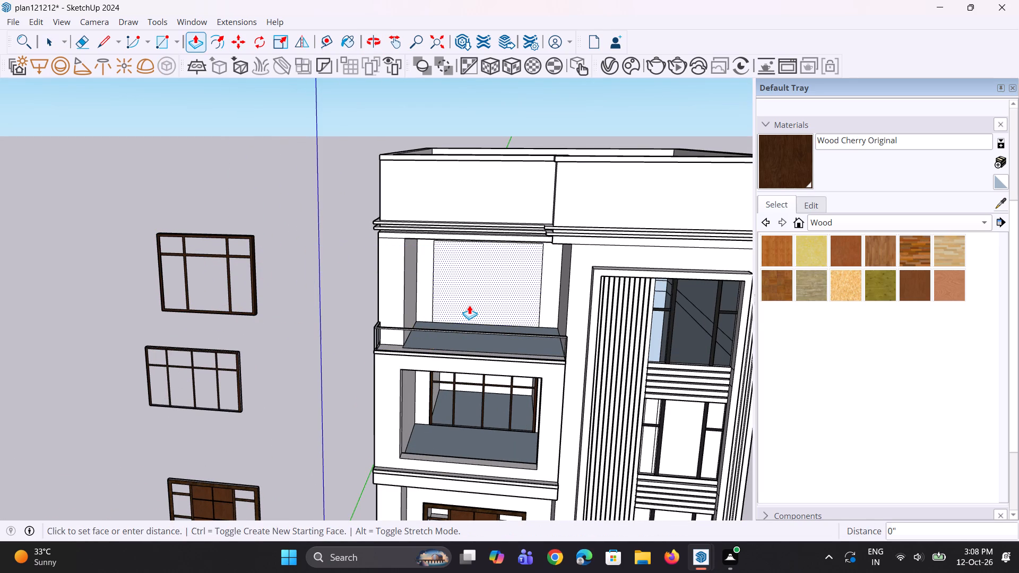
left_click(470, 286)
Copy the three-bay wood-and-glass panel by its lower outer corner into the matching floor corner of the top-floor opening.
key("space")
key("space")
left_click(256, 299)
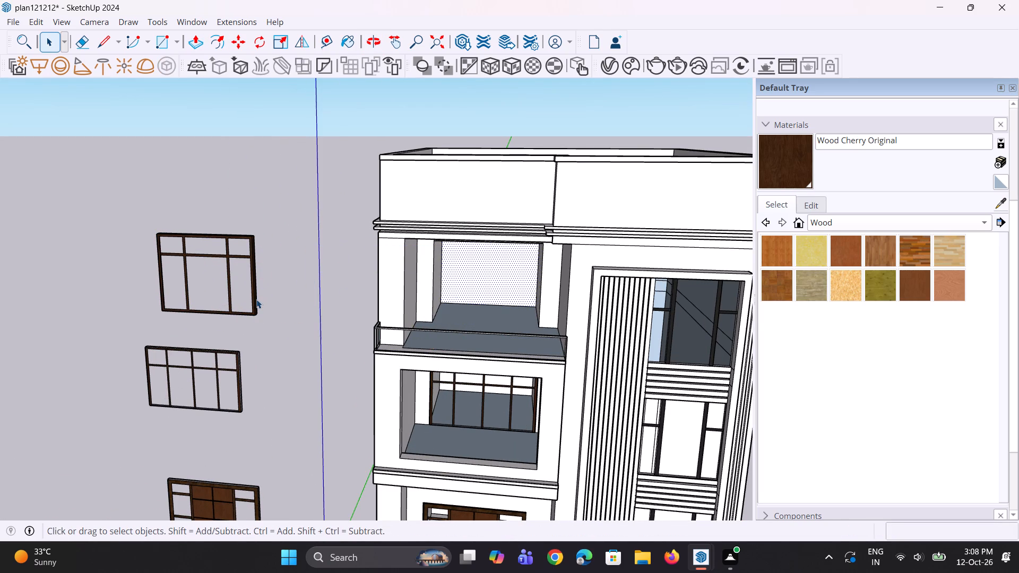
scroll(254, 309, "up", 2)
key("m")
left_click(255, 315)
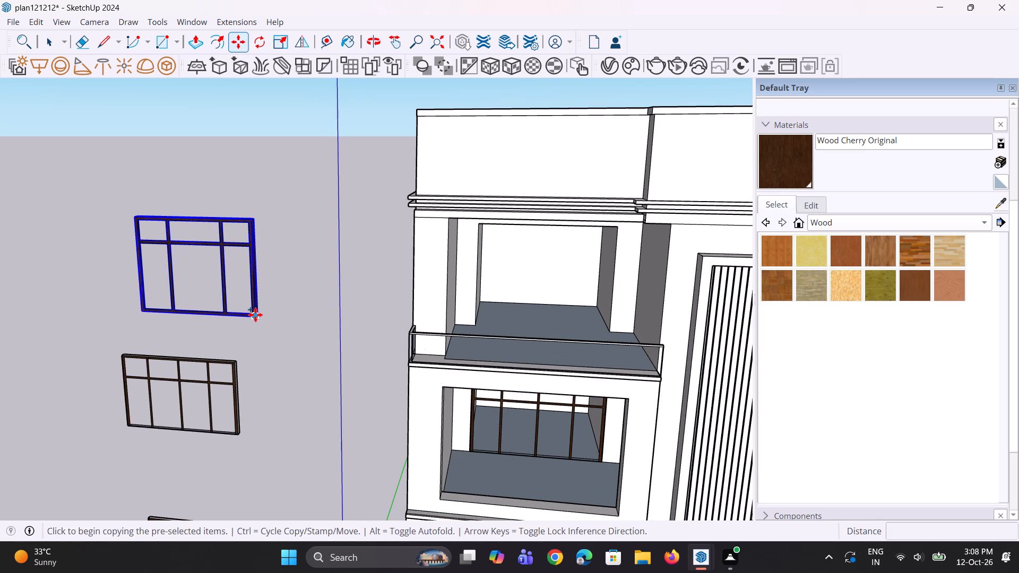
scroll(554, 333, "up", 6)
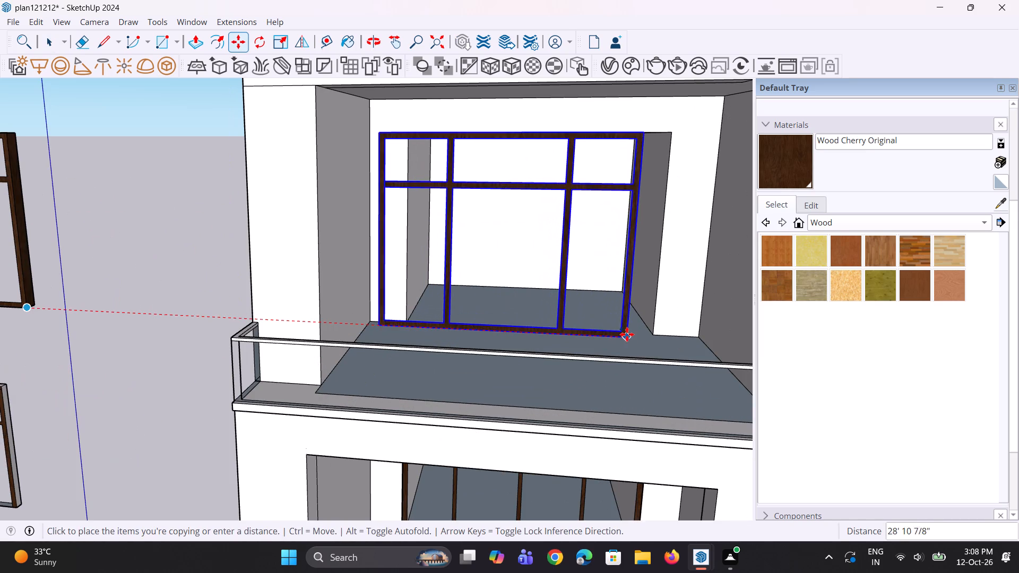
left_click(649, 334)
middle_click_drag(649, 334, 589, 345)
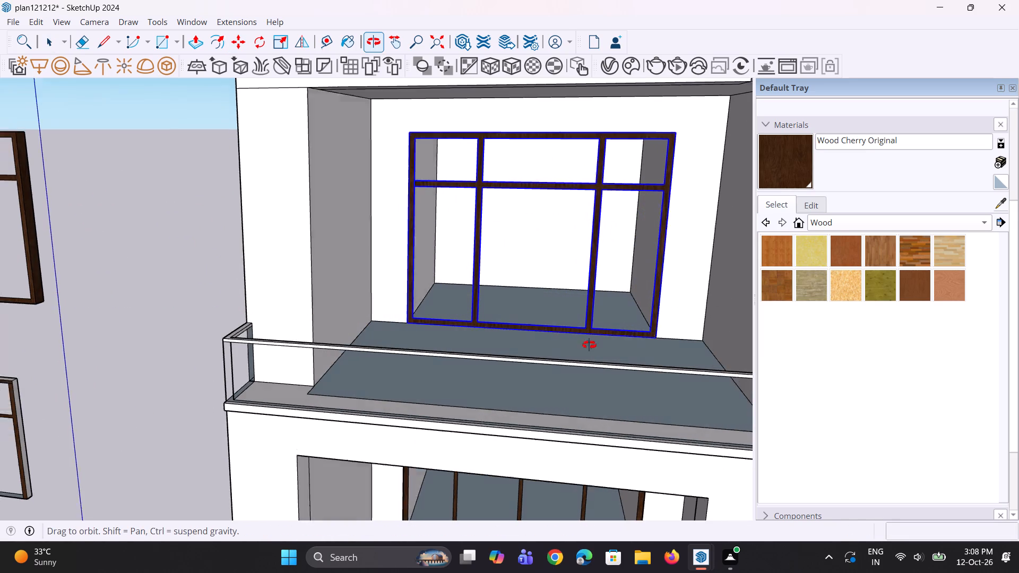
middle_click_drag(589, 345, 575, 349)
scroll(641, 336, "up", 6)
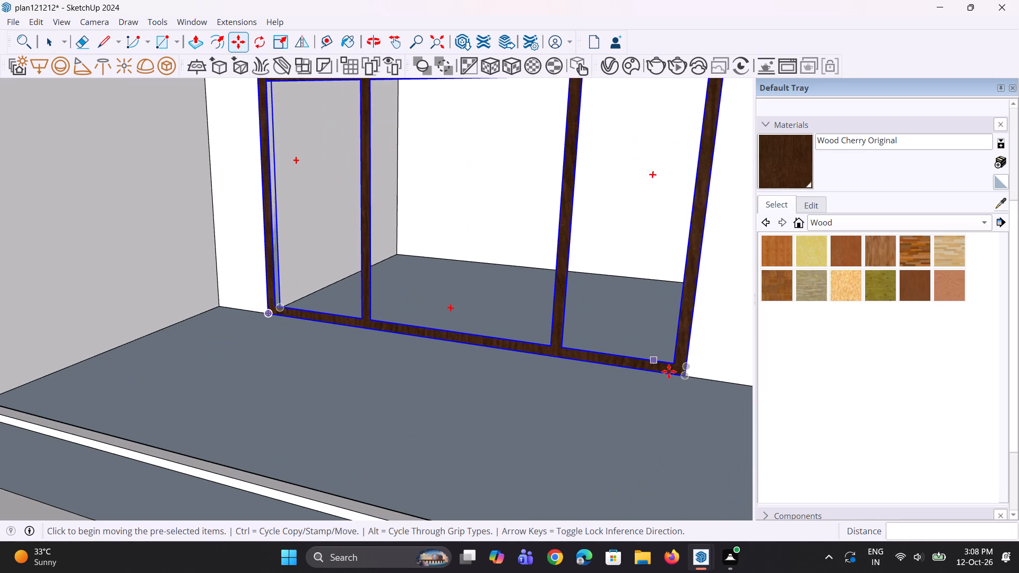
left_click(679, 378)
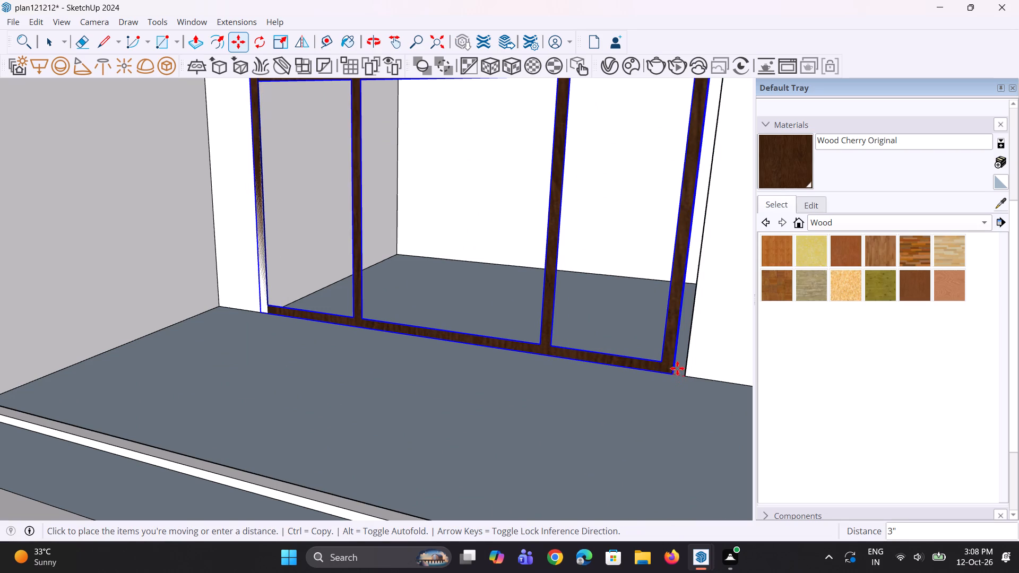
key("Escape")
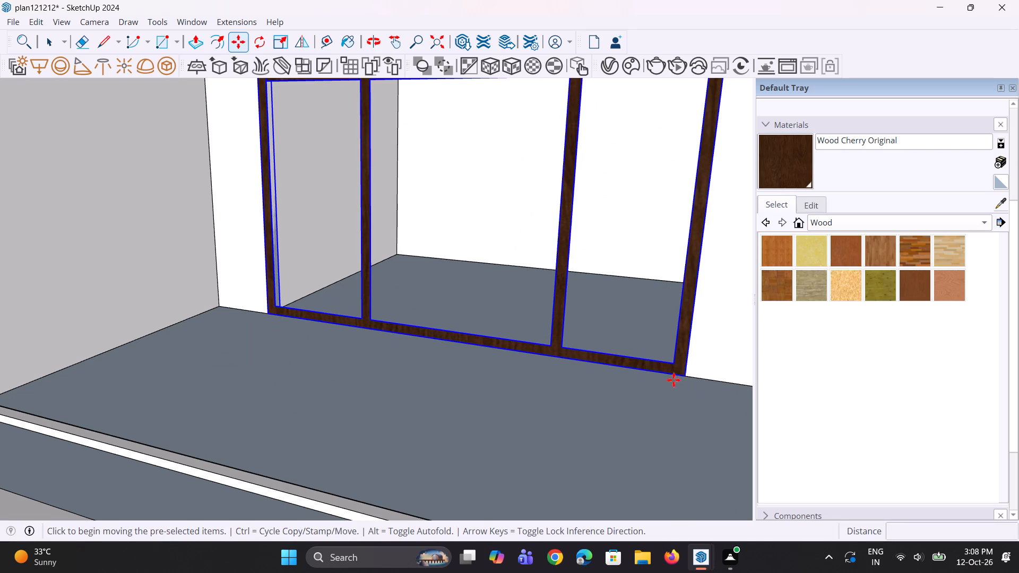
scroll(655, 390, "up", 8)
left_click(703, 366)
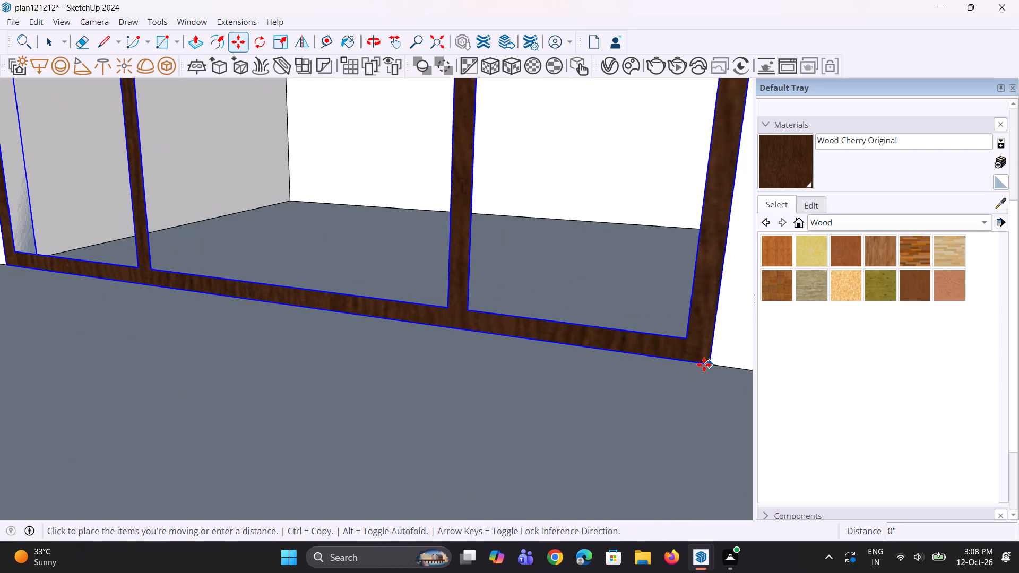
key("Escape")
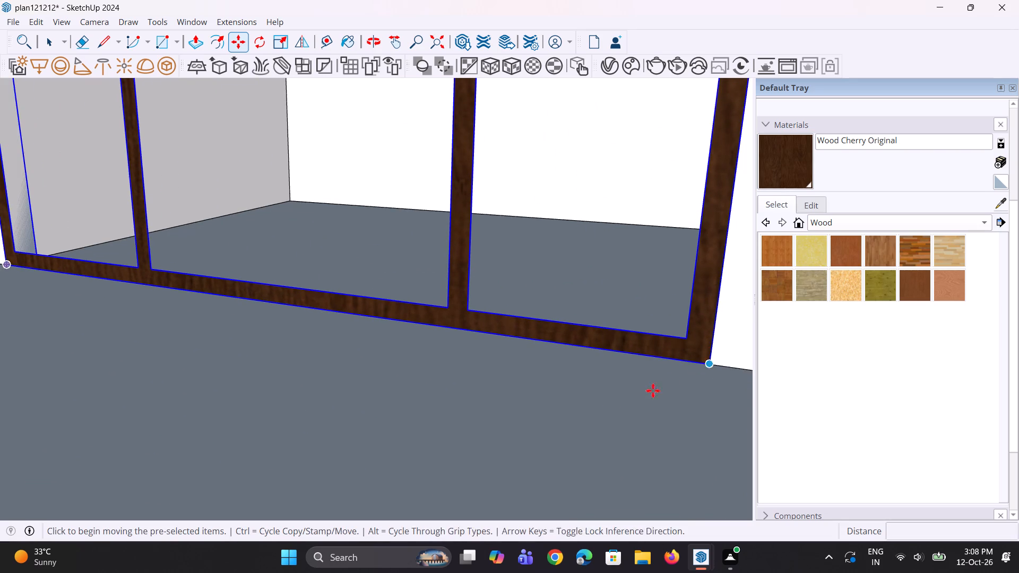
Deselect the placed panel and examine its fit in the top-floor opening and across the whole front facade.
scroll(598, 411, "down", 12)
middle_click_drag(293, 368, 479, 332)
scroll(479, 332, "down", 9)
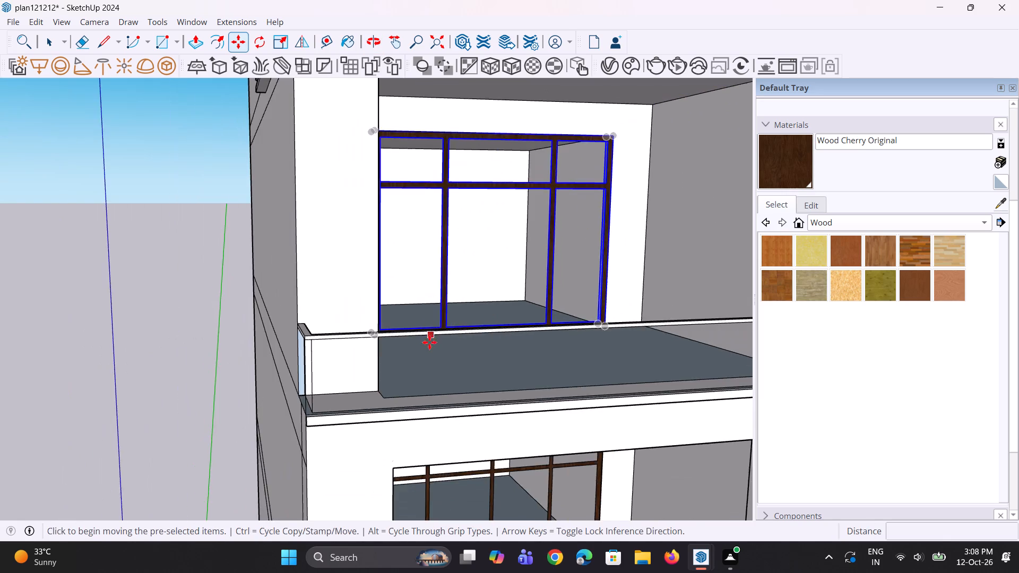
scroll(429, 342, "down", 3)
middle_click_drag(388, 345, 332, 338)
scroll(318, 331, "down", 6)
key("space")
scroll(252, 319, "down", 2)
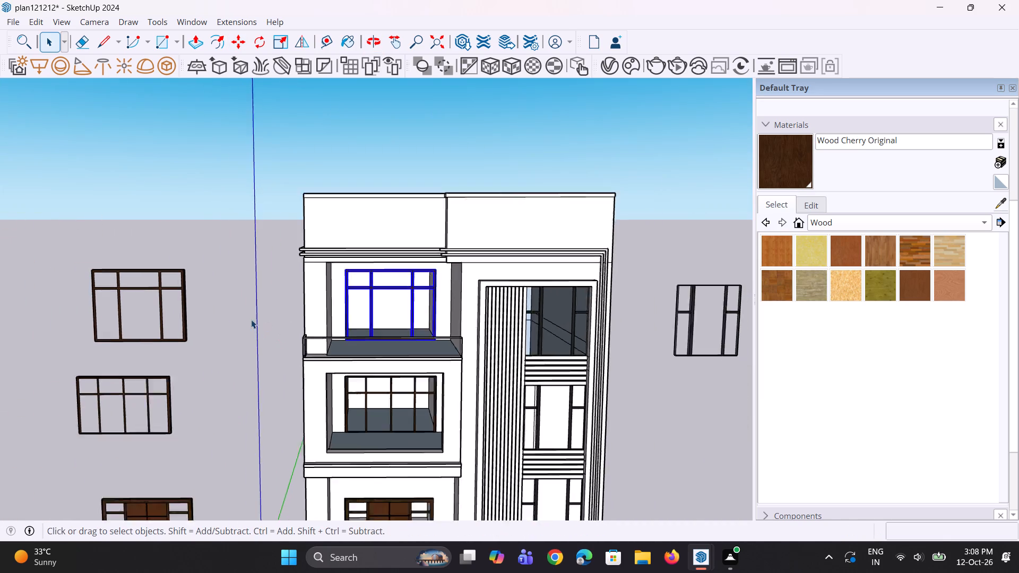
scroll(251, 319, "down", 3)
key("space")
key("space")
left_click(238, 273)
scroll(210, 317, "down", 4)
middle_click_drag(220, 325, 228, 335)
scroll(346, 434, "up", 5)
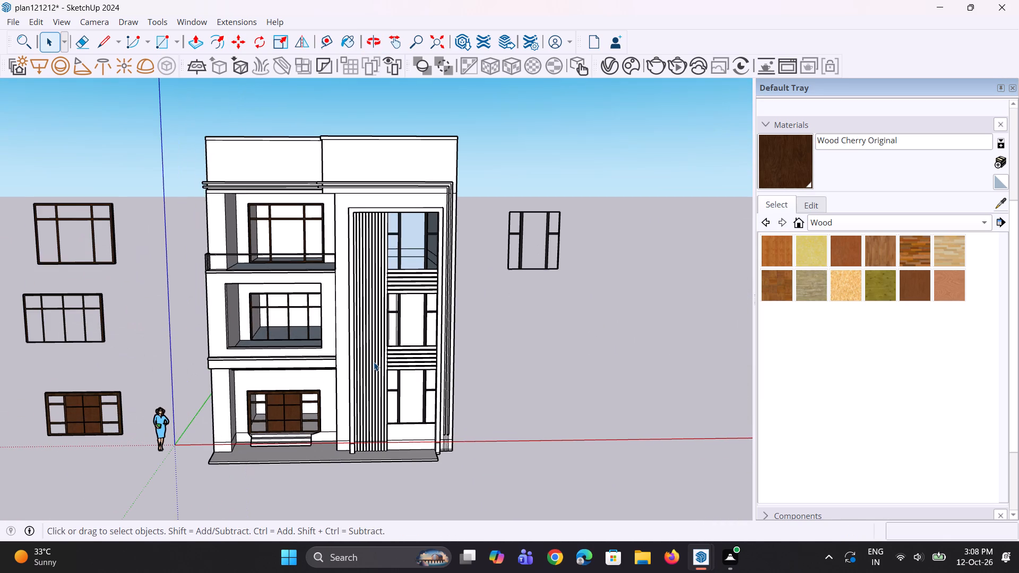
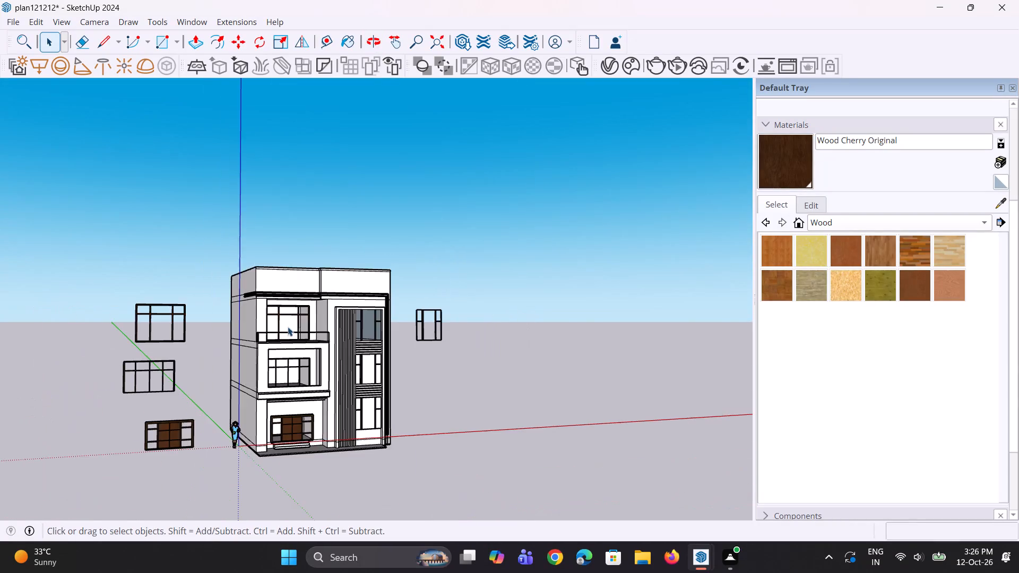
Examine the whole front facade with its placed wood-and-glass panels, from the top floor to the base.
middle_click_drag(283, 375, 271, 404)
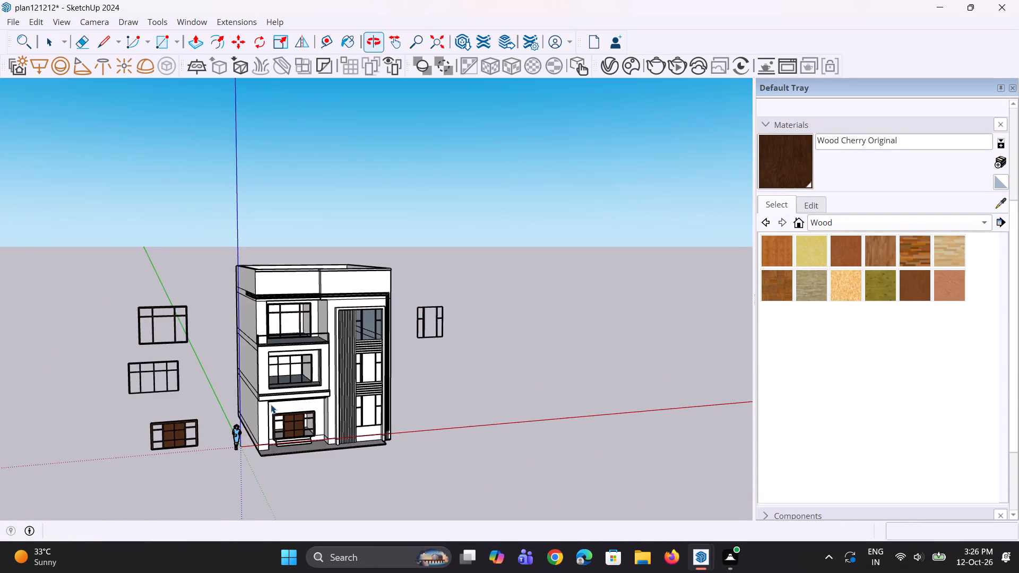
scroll(286, 404, "up", 5)
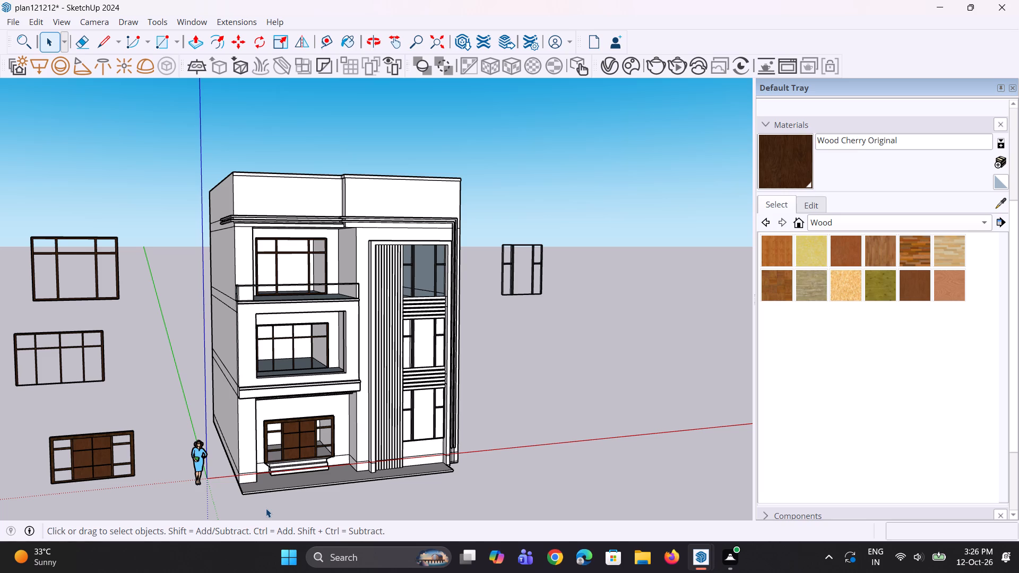
scroll(303, 409, "down", 2)
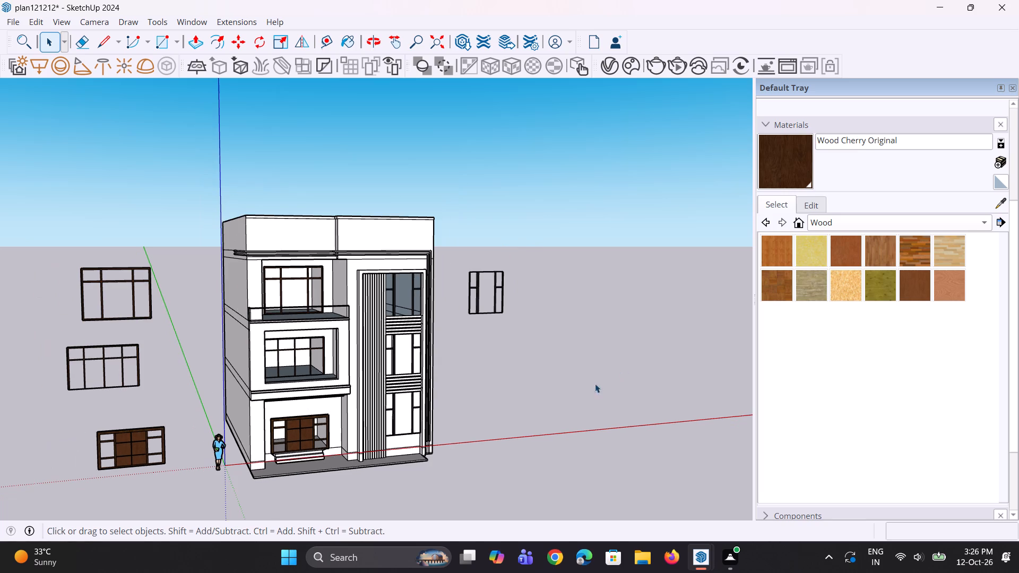
scroll(541, 404, "down", 2)
scroll(501, 454, "up", 2)
scroll(376, 423, "up", 1)
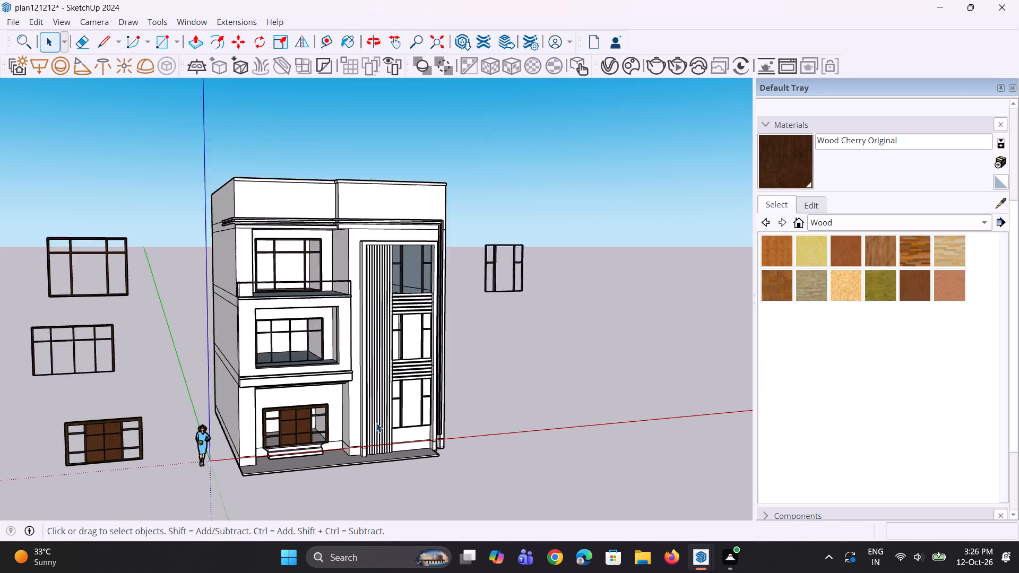
scroll(376, 423, "up", 8)
Pull the low plinth face below the ground-floor window beside the vertical slats outward in stages, the last about 8 1/16", forming a projecting box.
middle_click_drag(397, 482, 284, 443)
scroll(345, 433, "up", 3)
scroll(388, 439, "up", 2)
middle_click_drag(403, 450, 430, 517)
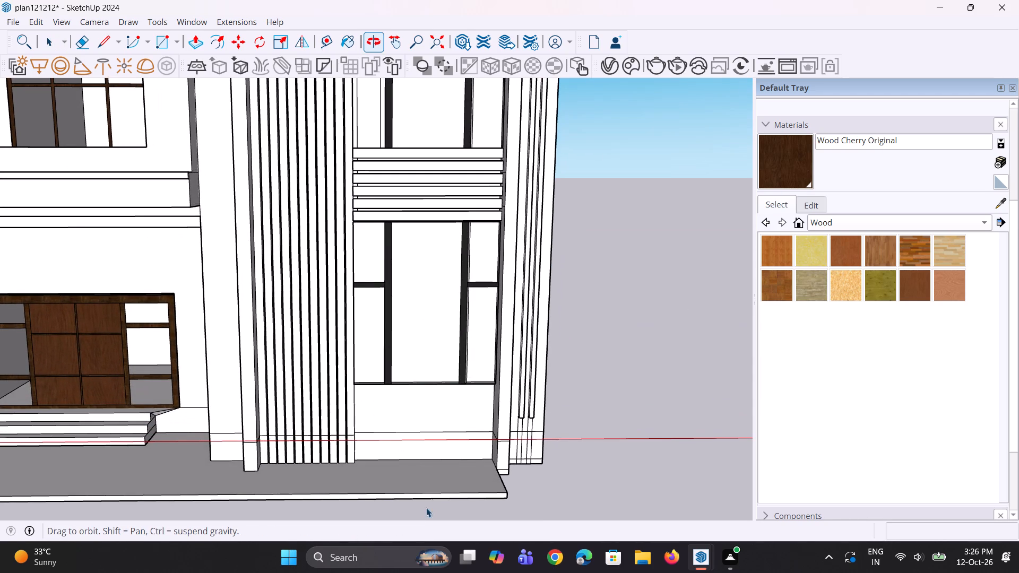
scroll(403, 448, "down", 3)
middle_click_drag(401, 439, 395, 452)
scroll(381, 436, "up", 2)
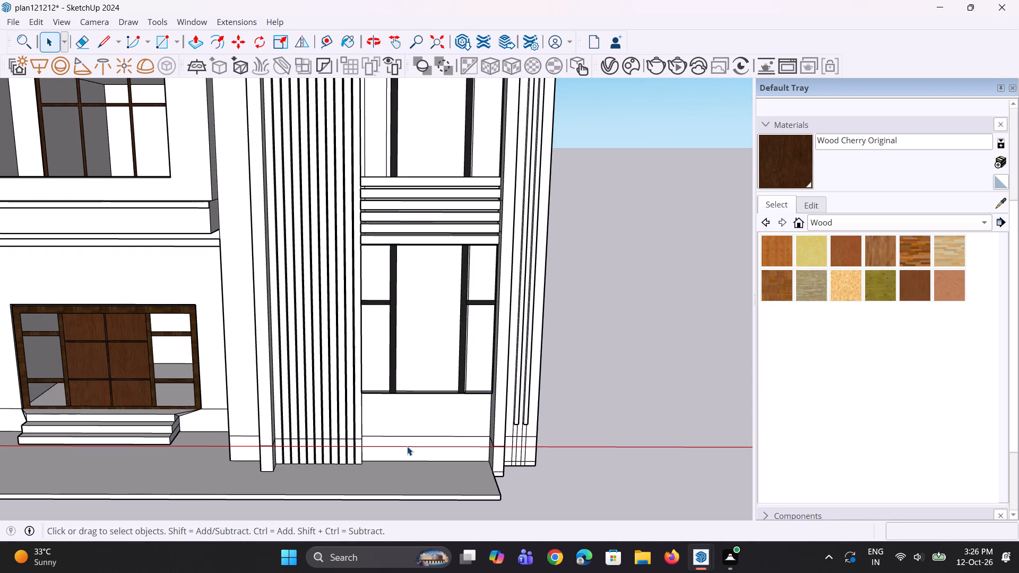
left_click(407, 446)
middle_click_drag(448, 488, 541, 520)
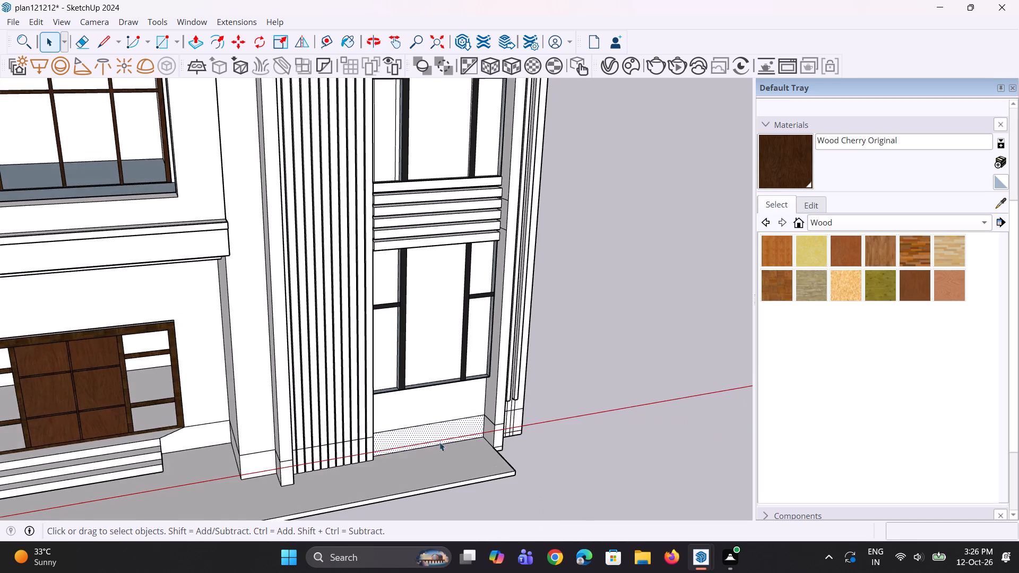
scroll(382, 415, "up", 2)
middle_click_drag(429, 459, 408, 449)
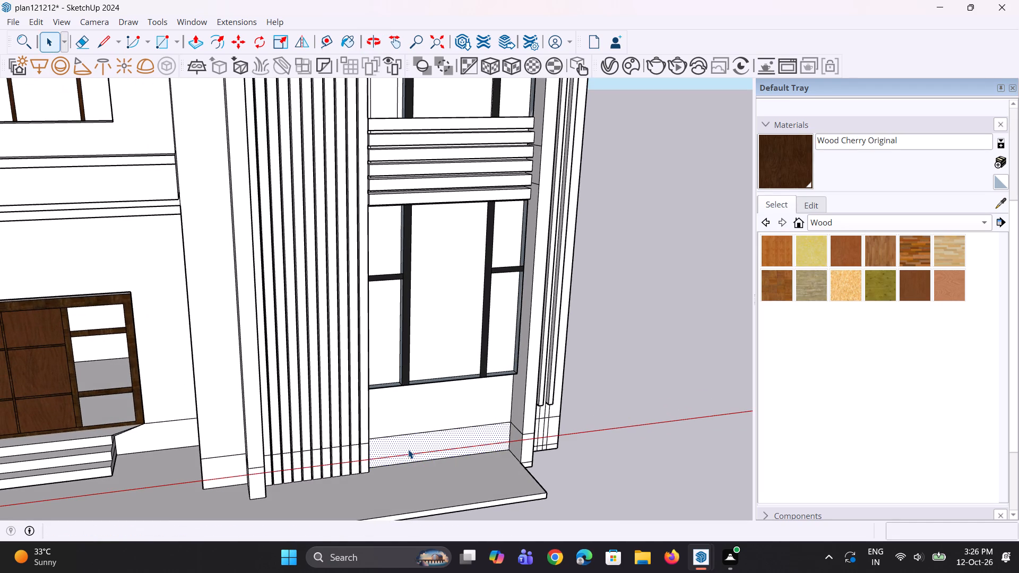
key("p")
left_click(408, 449)
left_click(429, 471)
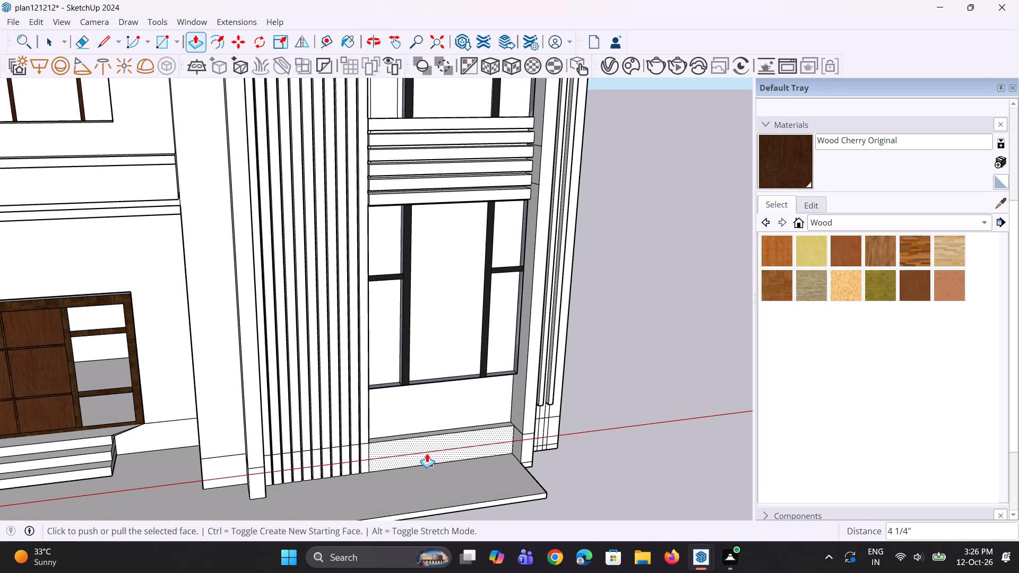
left_click(426, 450)
left_click(436, 475)
left_click(424, 469)
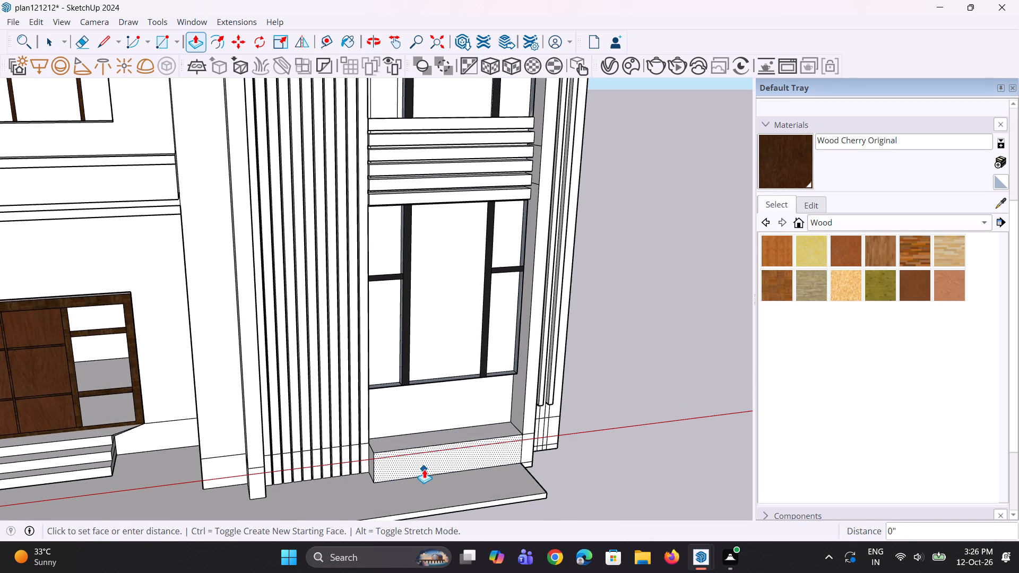
left_click(429, 477)
middle_click_drag(483, 457, 372, 445)
scroll(372, 445, "down", 4)
middle_click_drag(373, 463, 382, 472)
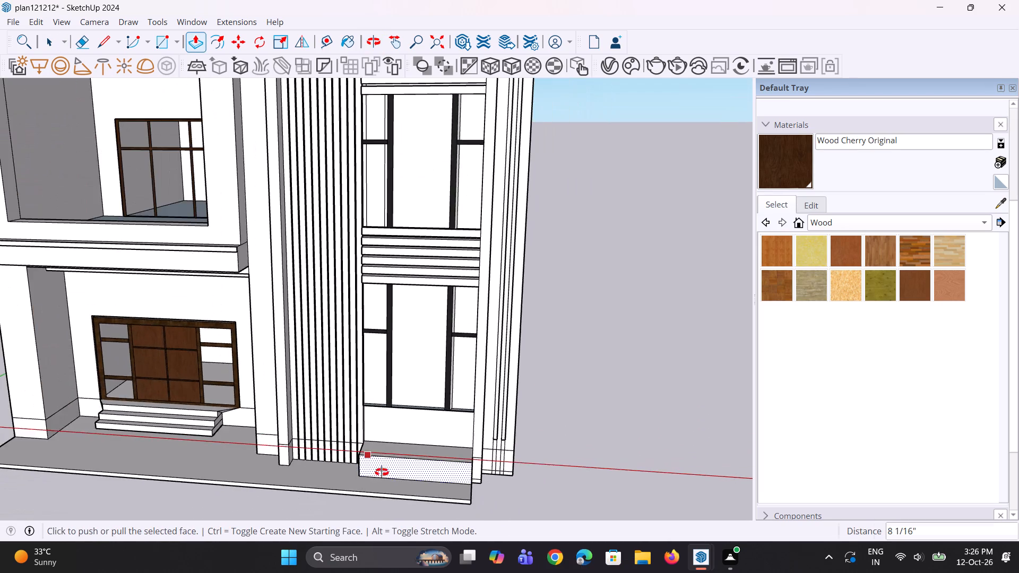
middle_click_drag(382, 472, 449, 487)
scroll(419, 437, "up", 8)
middle_click_drag(419, 437, 416, 427)
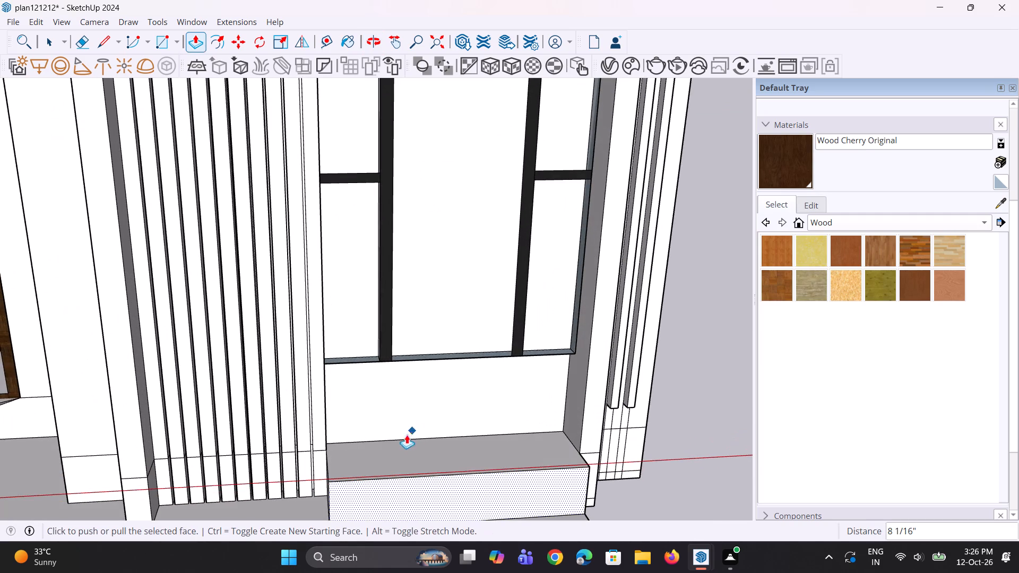
key("space")
key("space")
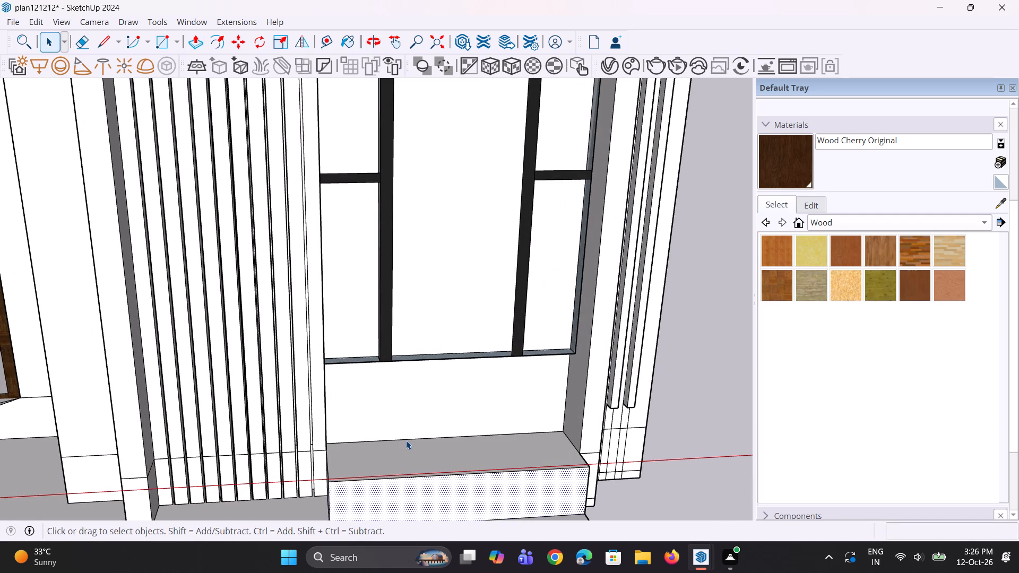
Offset the outline of the projecting box's top face inward to make a thin rim.
middle_click_drag(392, 461, 490, 466)
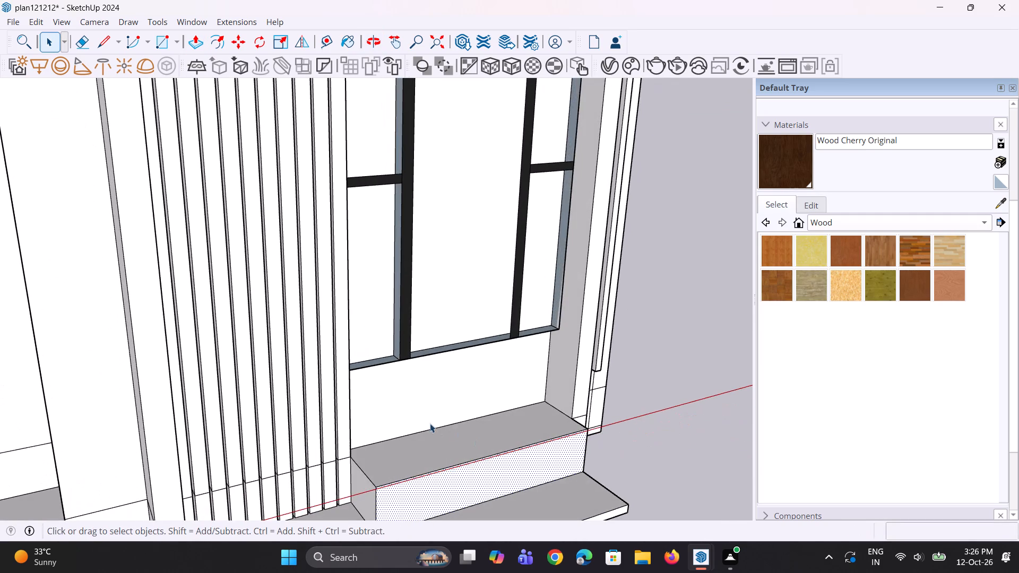
left_click(433, 458)
middle_click_drag(433, 458, 445, 480)
key("f")
left_click(452, 470)
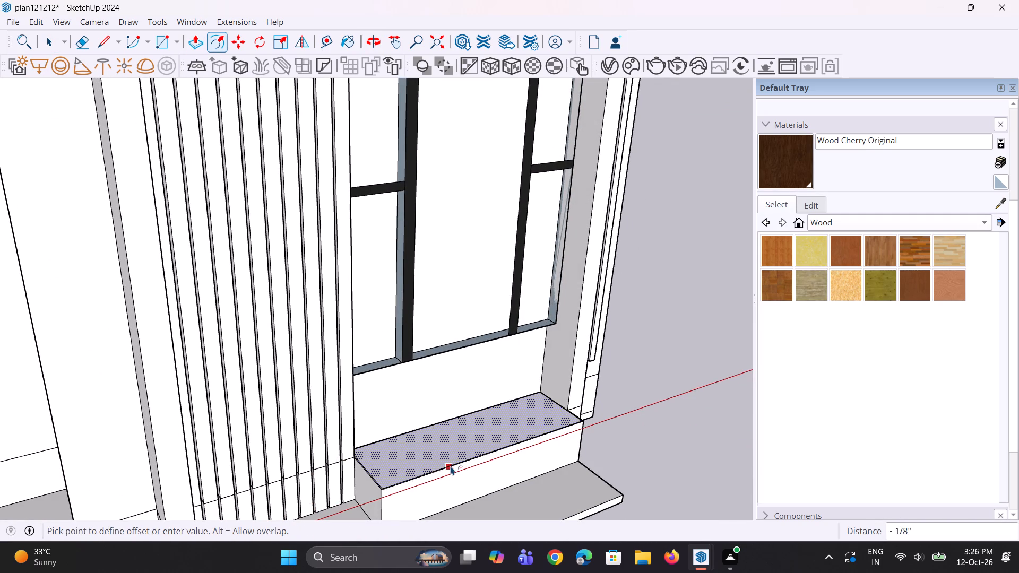
left_click(447, 463)
middle_click_drag(465, 455, 387, 453)
key("space")
key("space")
Push the inner top face of the box down about 11 7/16" to hollow it into a planter.
left_click(387, 458)
middle_click_drag(396, 462, 395, 481)
key("p")
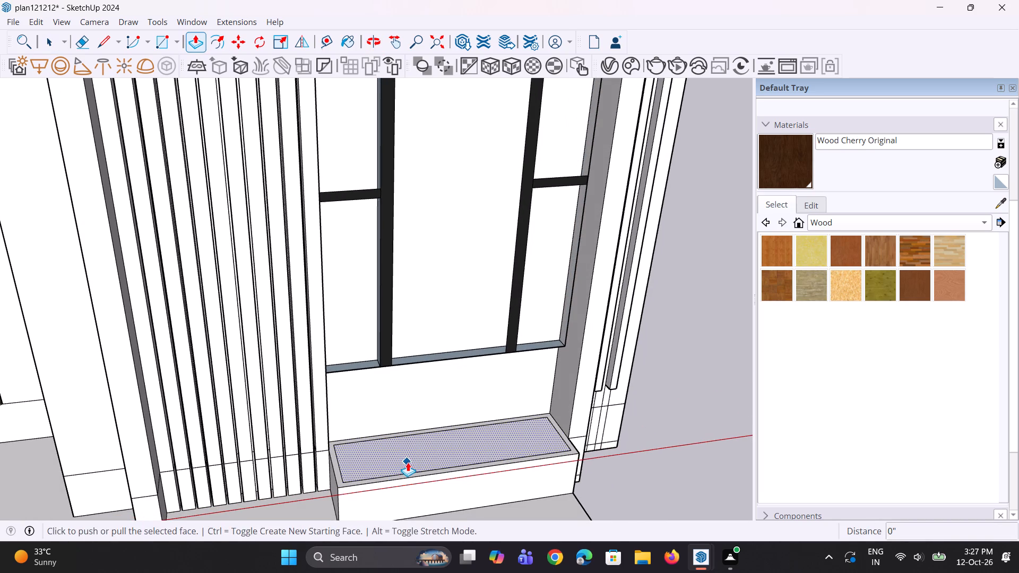
left_click(408, 462)
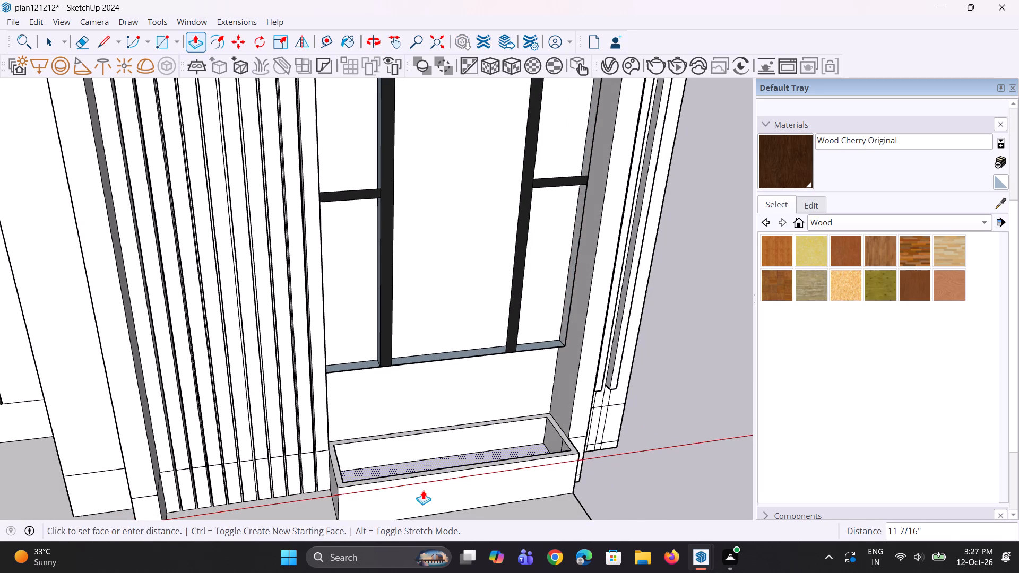
left_click(423, 491)
scroll(413, 448, "down", 5)
middle_click_drag(413, 451, 393, 423)
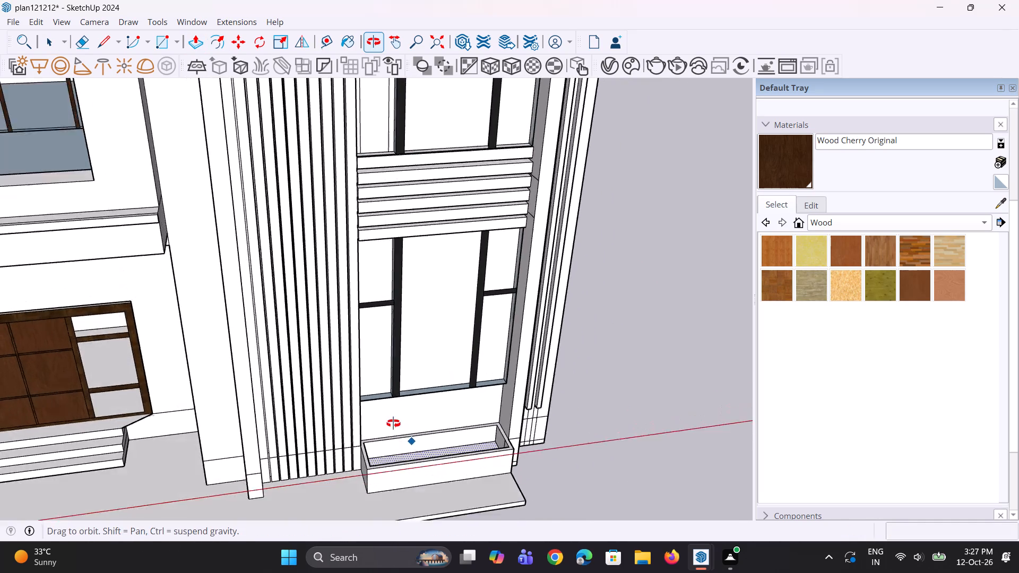
middle_click_drag(393, 423, 391, 422)
key("space")
key("v")
Extend the paving slab in front of the building by pulling its front edge face outward about 5' 2 1/4".
scroll(448, 483, "up", 1)
middle_click_drag(448, 483, 419, 470)
scroll(412, 428, "down", 5)
middle_click_drag(390, 456, 357, 449)
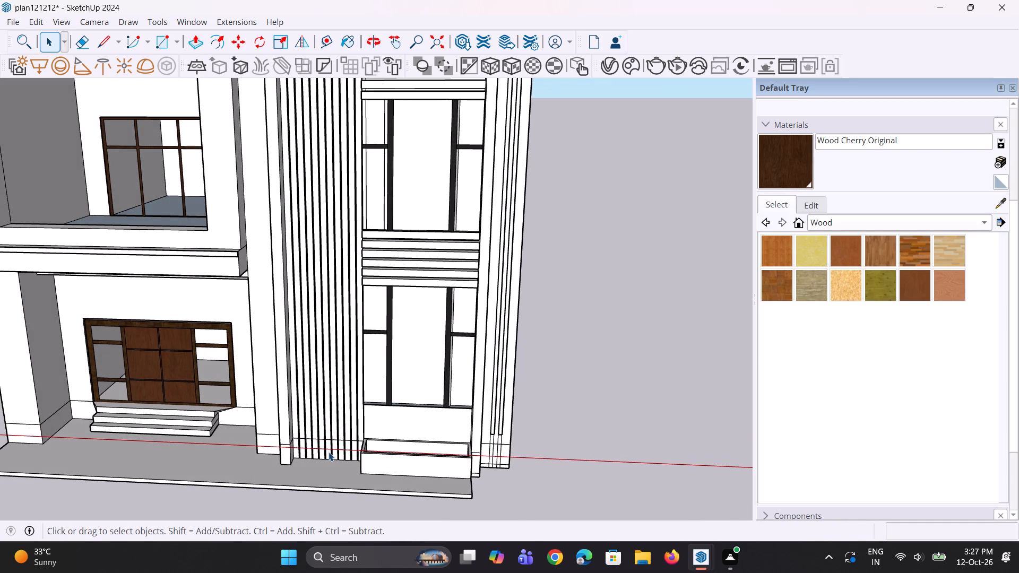
scroll(346, 458, "down", 4)
scroll(346, 457, "up", 3)
scroll(288, 456, "up", 2)
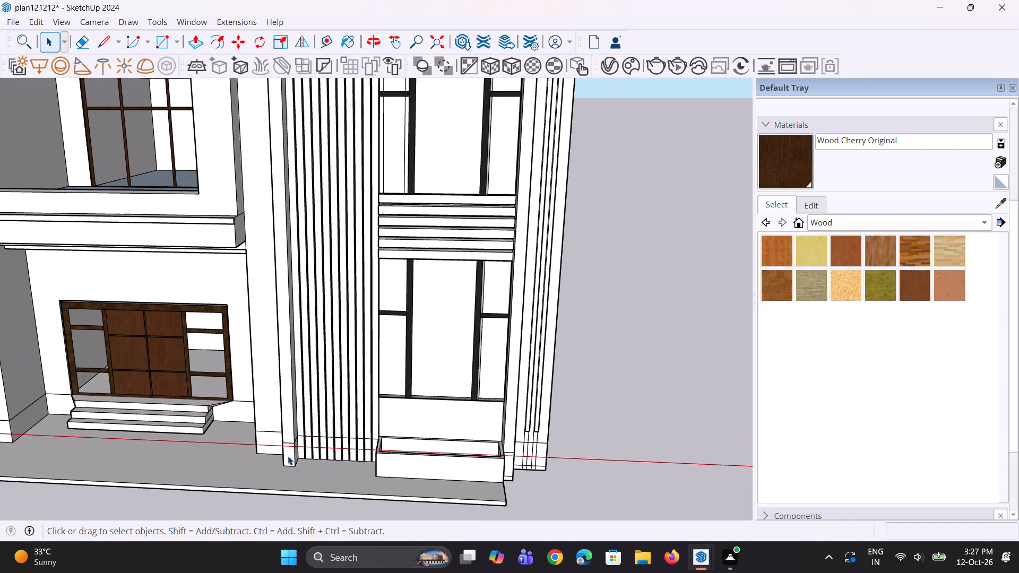
scroll(340, 456, "down", 4)
middle_click_drag(342, 456, 439, 442)
scroll(399, 491, "up", 4)
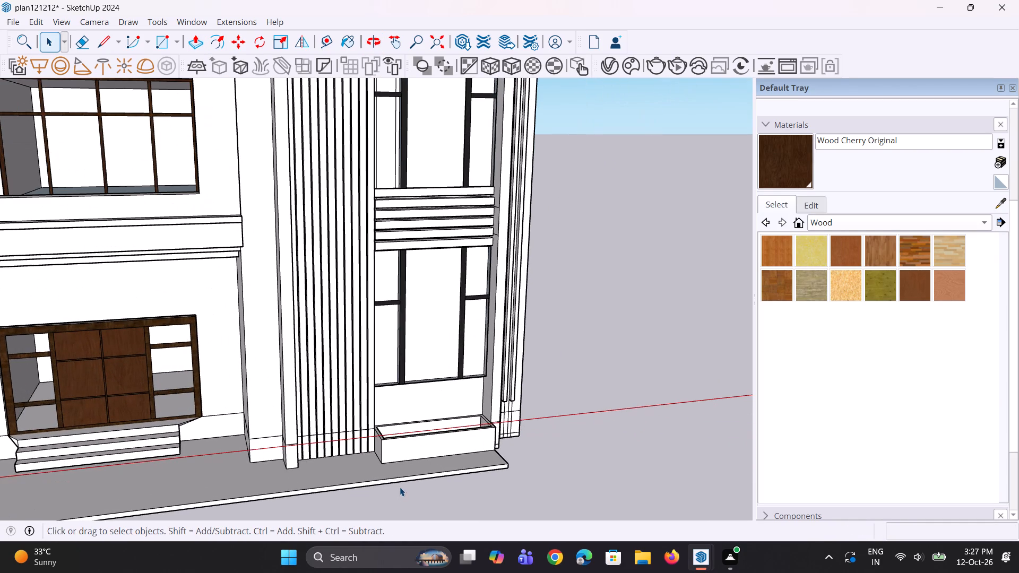
left_click(411, 481)
scroll(411, 481, "up", 8)
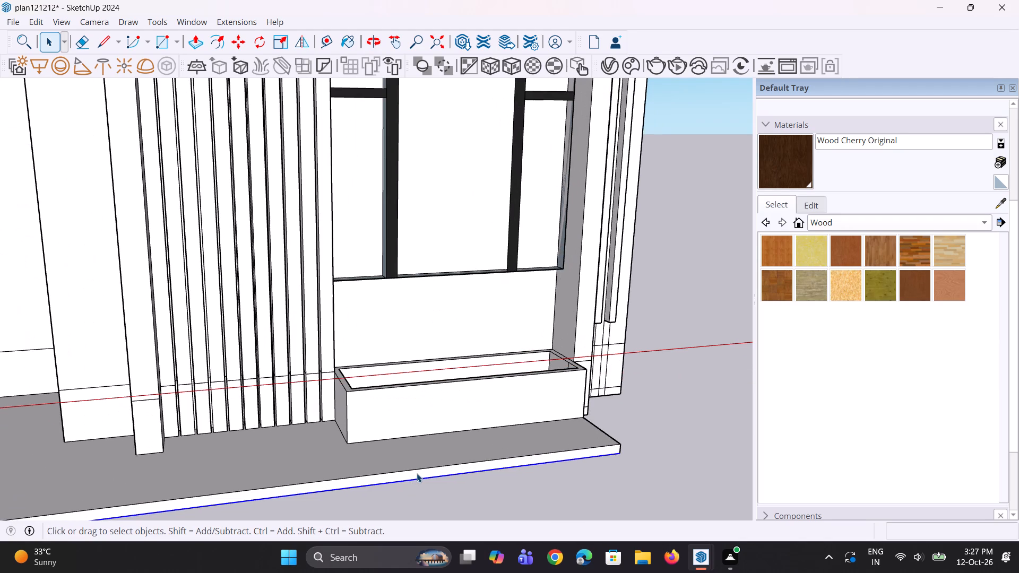
left_click(417, 473)
key("p")
left_click(417, 473)
scroll(422, 470, "down", 13)
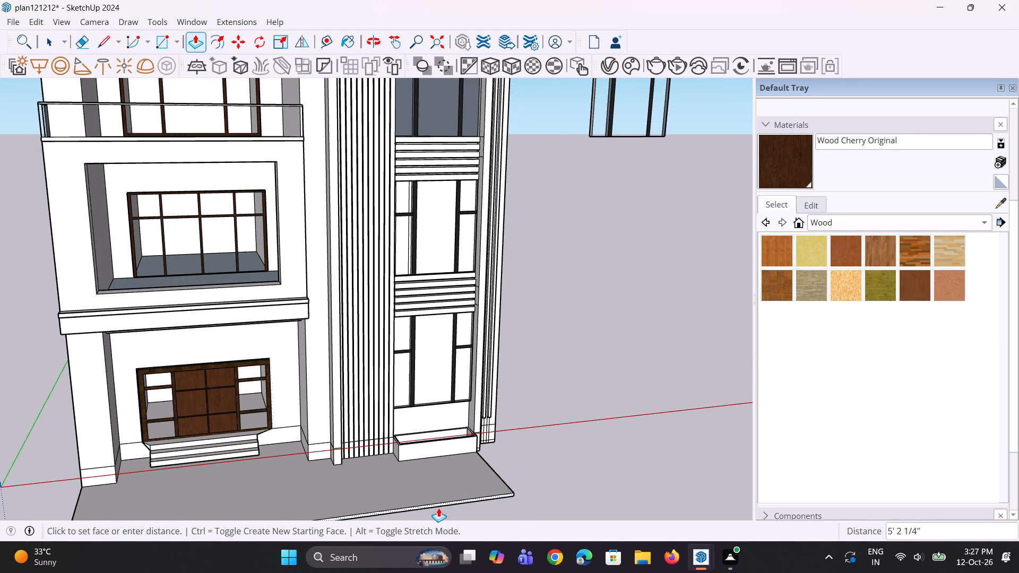
left_click(438, 508)
Pull the paving slab's front edge face outward a further 1' 2 11/16" or so.
scroll(407, 431, "down", 9)
scroll(404, 453, "up", 4)
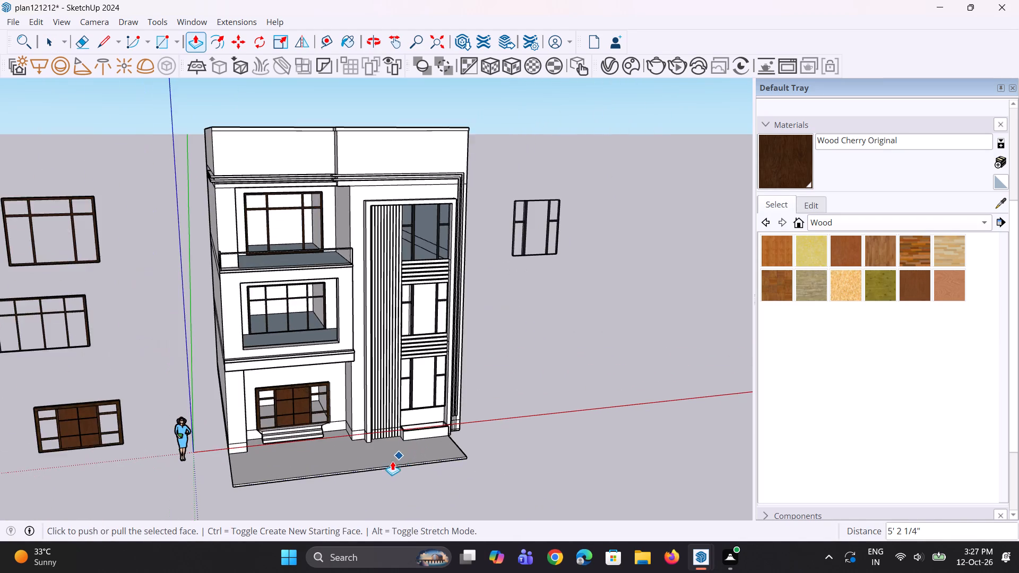
scroll(392, 461, "up", 12)
middle_click_drag(372, 470, 369, 435)
scroll(366, 439, "up", 5)
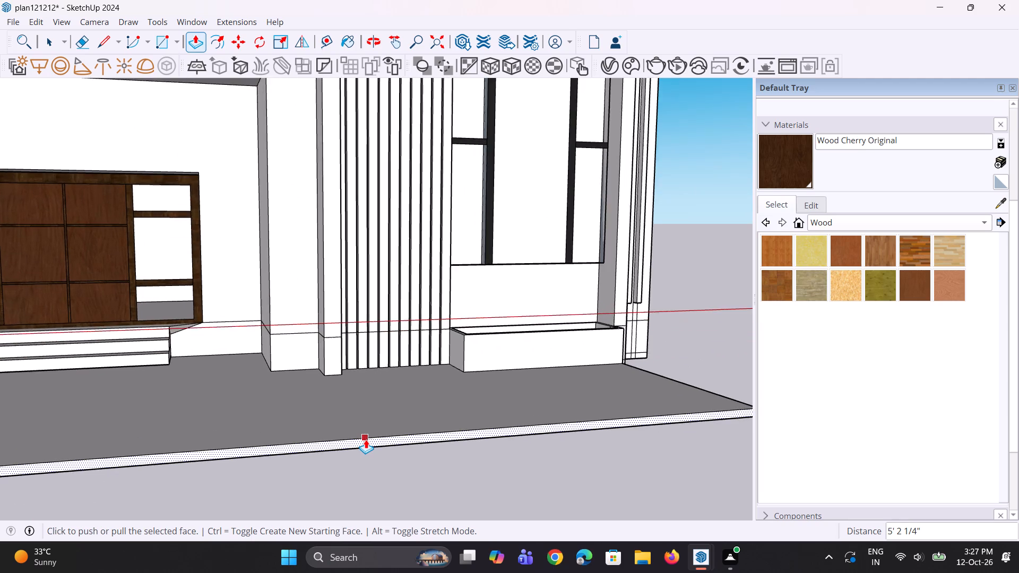
scroll(366, 439, "up", 2)
left_click(366, 439)
left_click(375, 467)
Draw a rectangle about 6' 7 7/8" by 2' 3 3/4" on the paving slab in front of the planter.
scroll(338, 411, "down", 10)
middle_click_drag(338, 411, 365, 490)
scroll(426, 405, "up", 4)
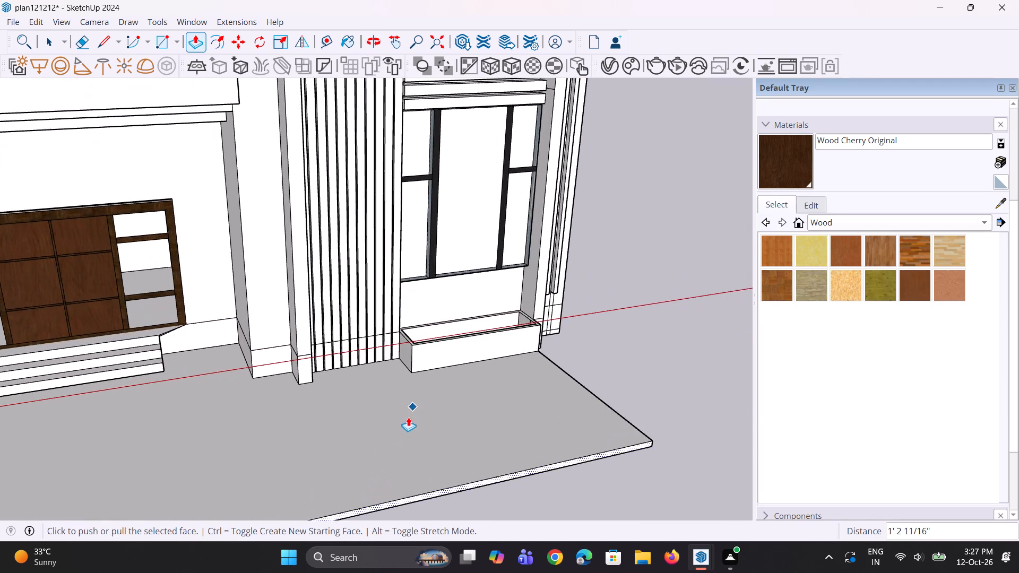
scroll(408, 417, "up", 2)
key("space")
type("r")
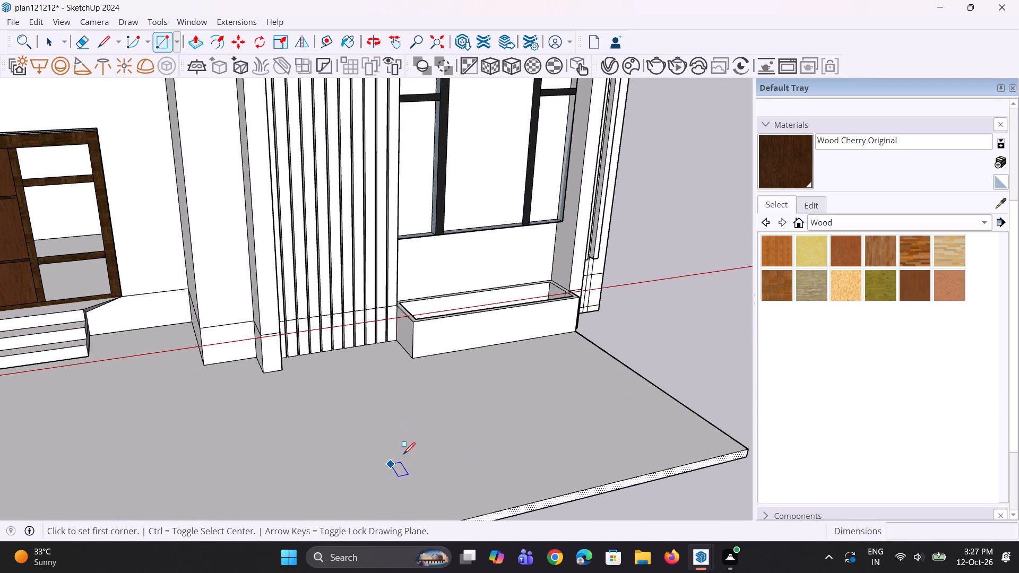
left_click(413, 445)
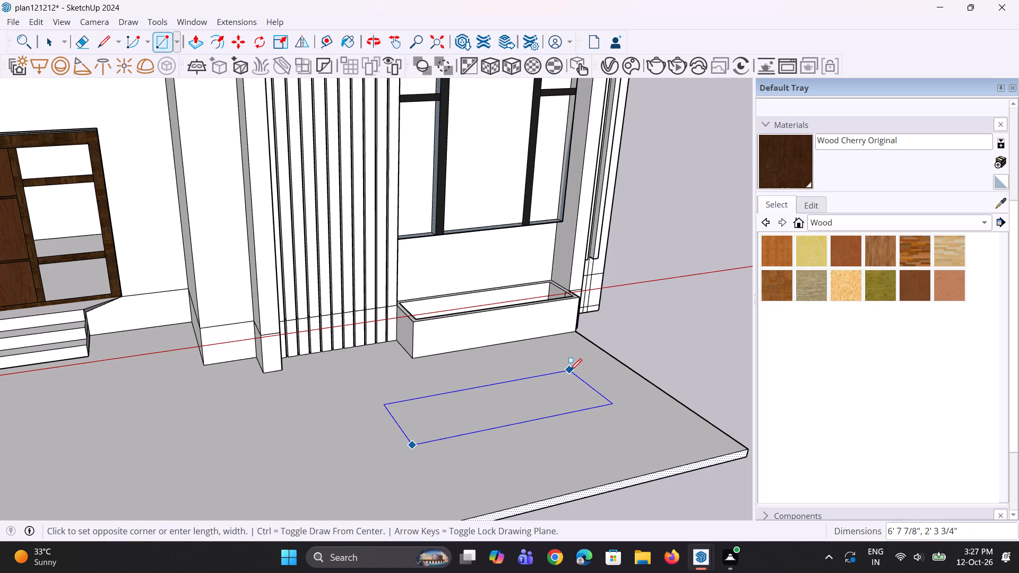
left_click(569, 367)
middle_click_drag(493, 438, 519, 484)
key("space")
Move the rectangle's face slightly across the slab, away from the planter and toward the slab's front edge.
left_click(503, 428)
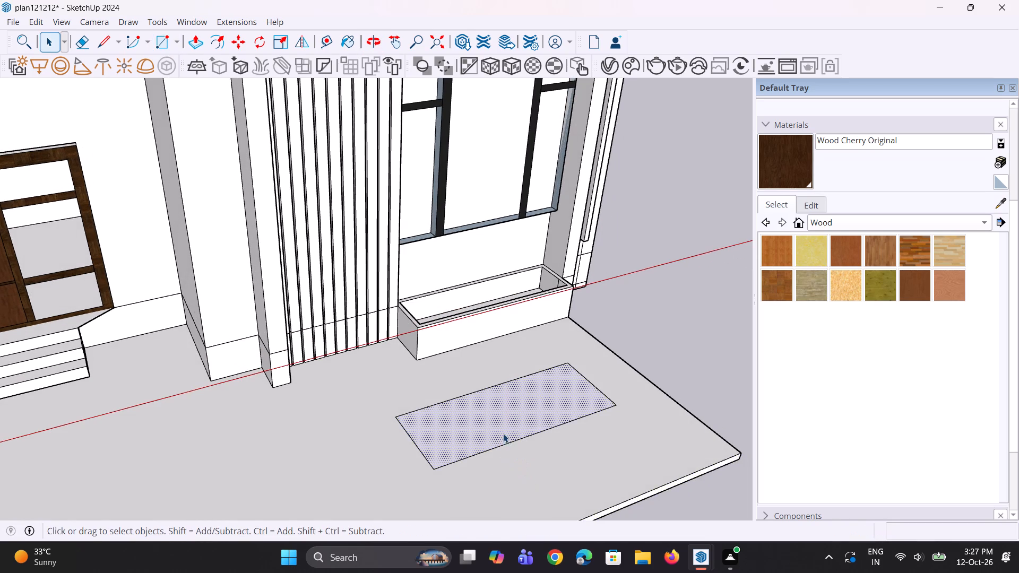
scroll(500, 454, "up", 1)
key("m")
left_click(625, 399)
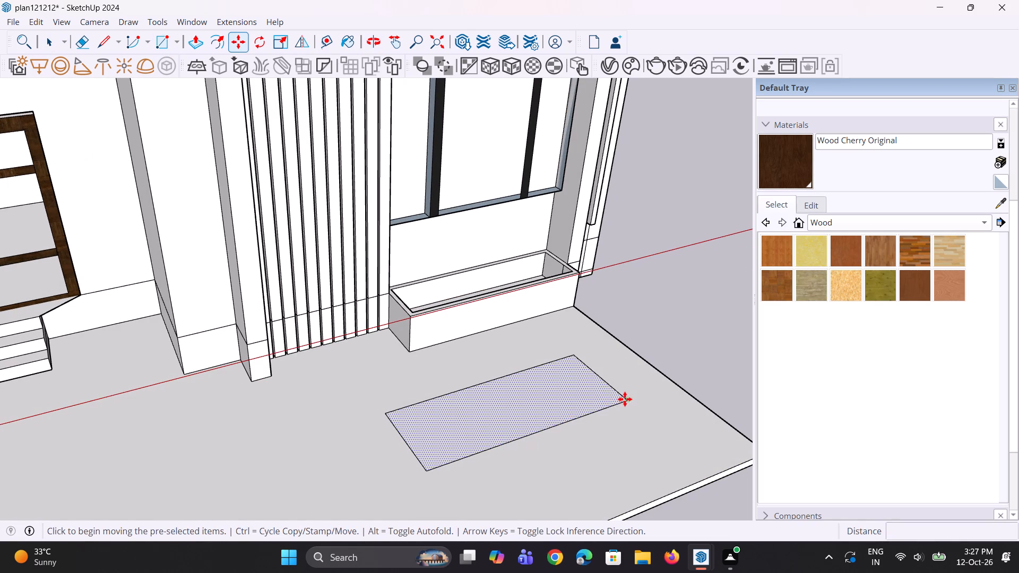
left_click(648, 424)
key("space")
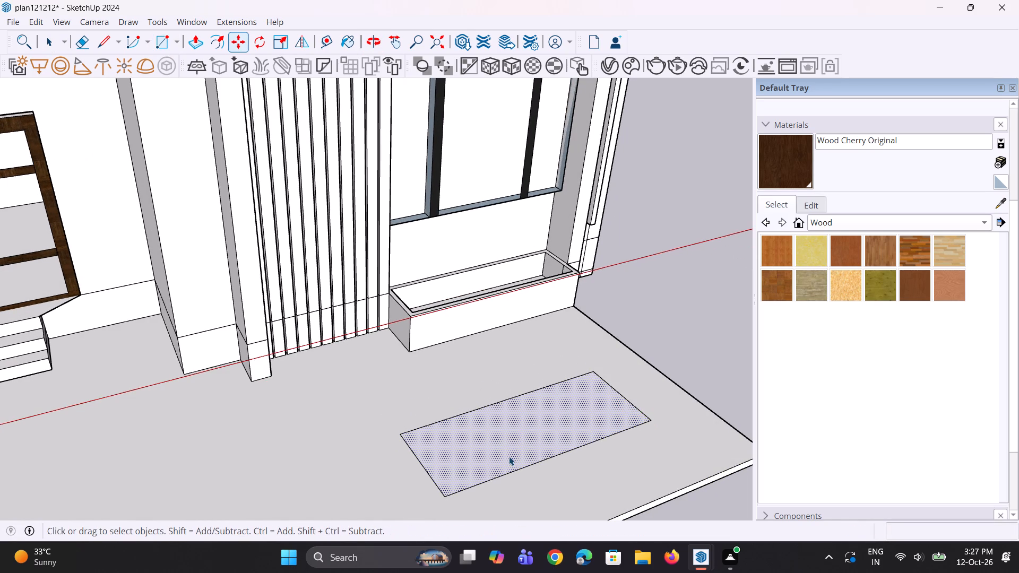
key("space")
key("space")
Widen the rectangle by moving its long front edge about 1' 2 1/8" toward the slab's front edge.
left_click(508, 473)
key("m")
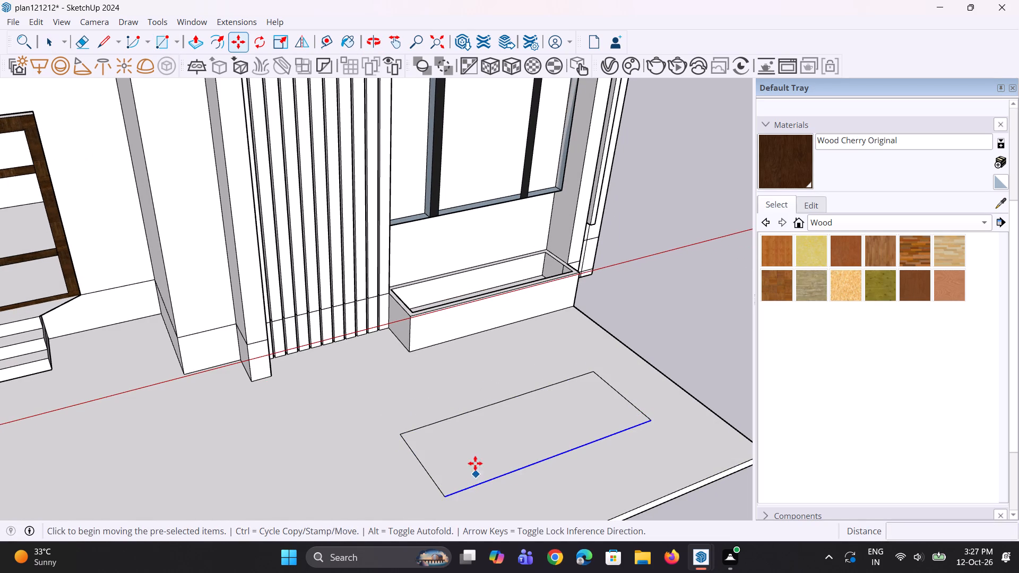
scroll(474, 459, "down", 3)
scroll(465, 487, "up", 3)
left_click(454, 487)
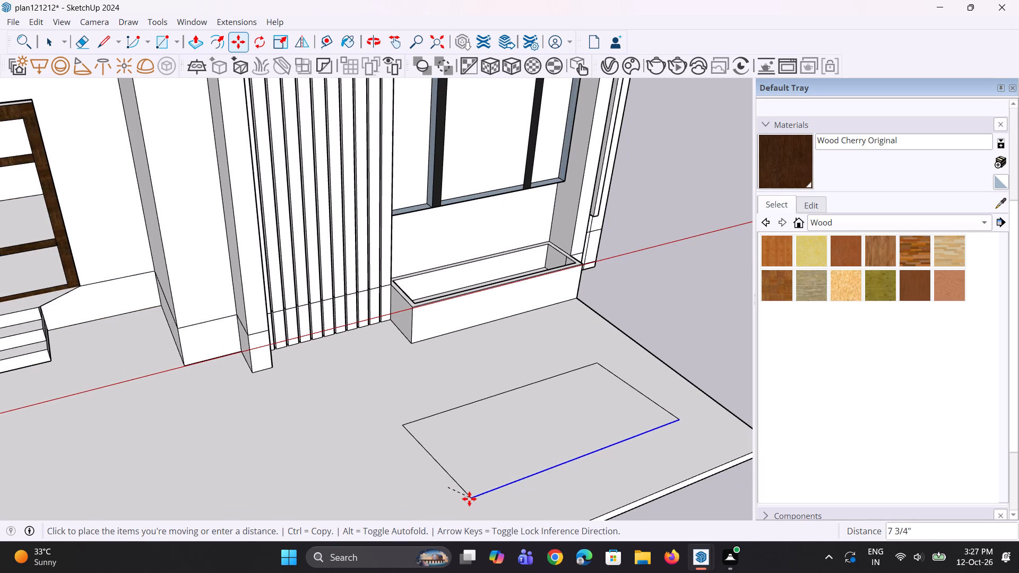
scroll(461, 506, "down", 5)
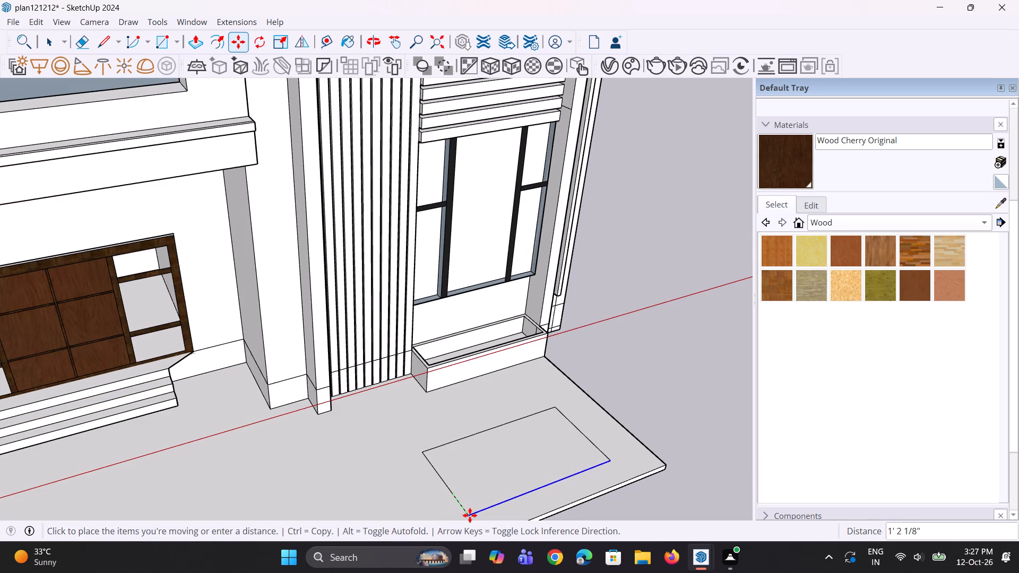
left_click(472, 517)
middle_click_drag(488, 507, 477, 463)
key("space")
key("space")
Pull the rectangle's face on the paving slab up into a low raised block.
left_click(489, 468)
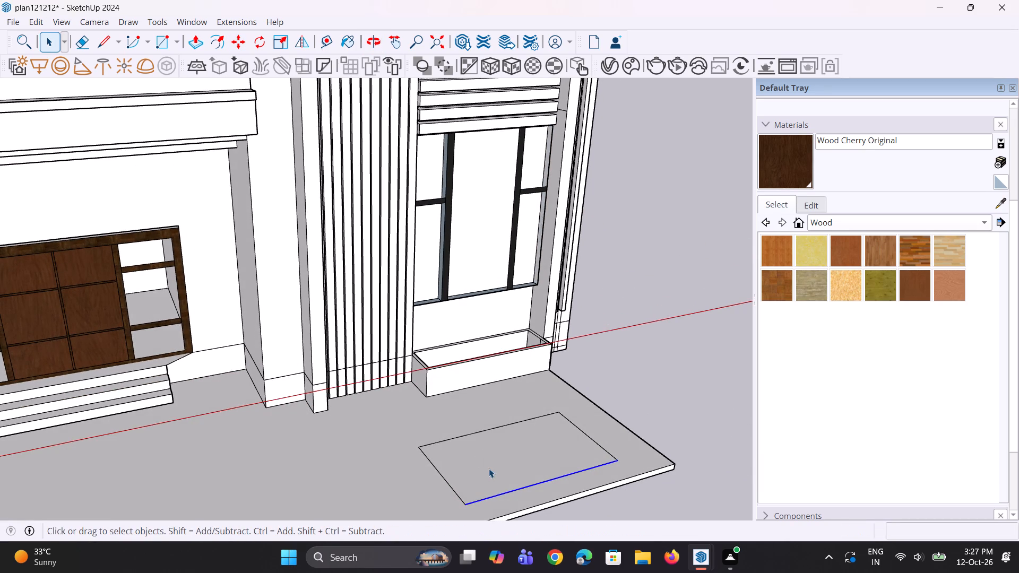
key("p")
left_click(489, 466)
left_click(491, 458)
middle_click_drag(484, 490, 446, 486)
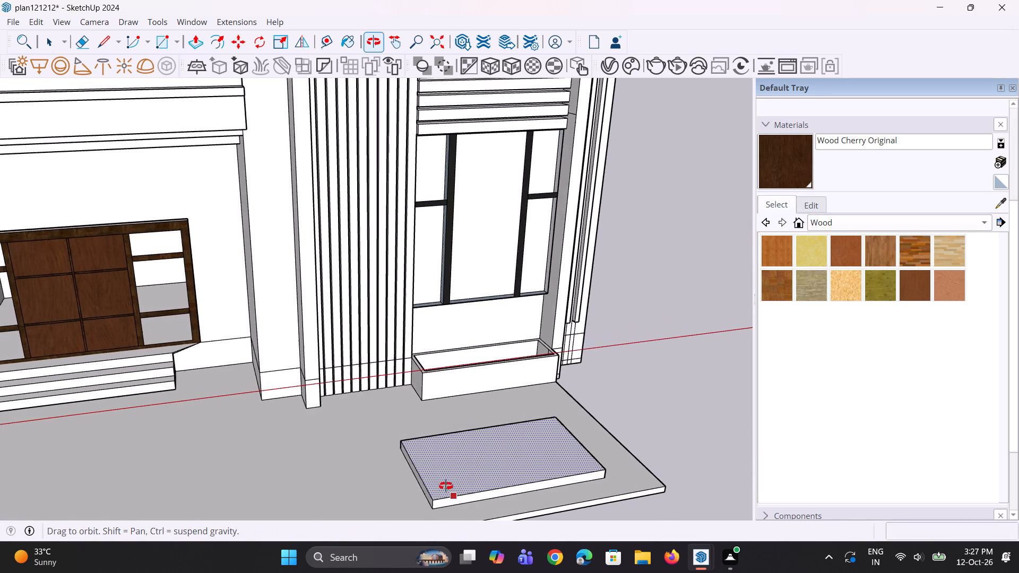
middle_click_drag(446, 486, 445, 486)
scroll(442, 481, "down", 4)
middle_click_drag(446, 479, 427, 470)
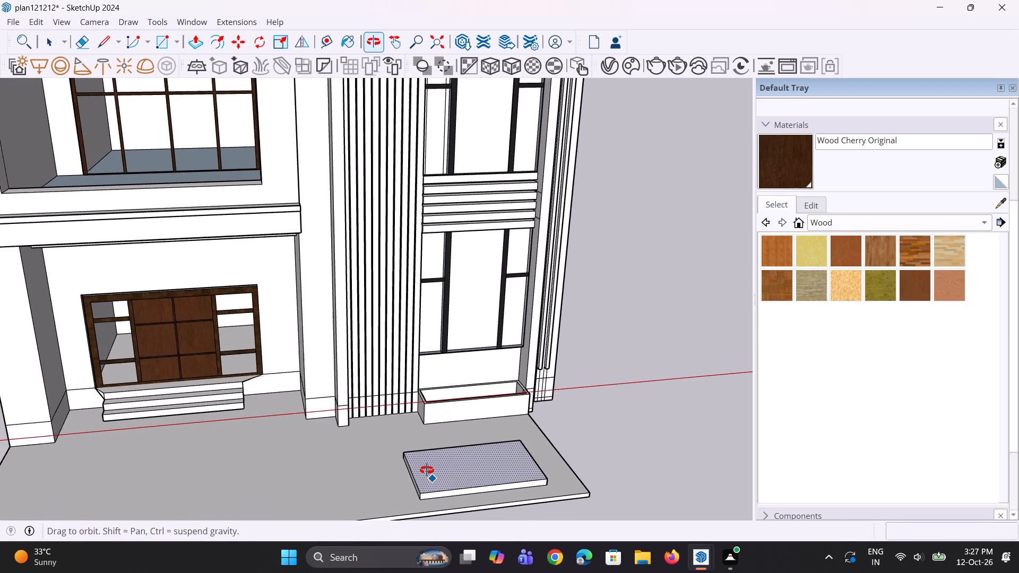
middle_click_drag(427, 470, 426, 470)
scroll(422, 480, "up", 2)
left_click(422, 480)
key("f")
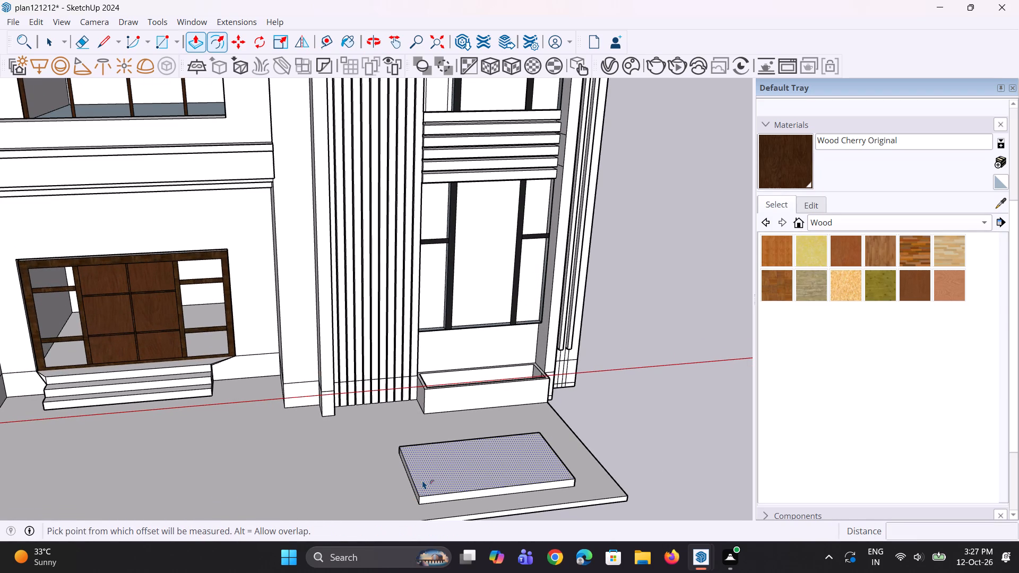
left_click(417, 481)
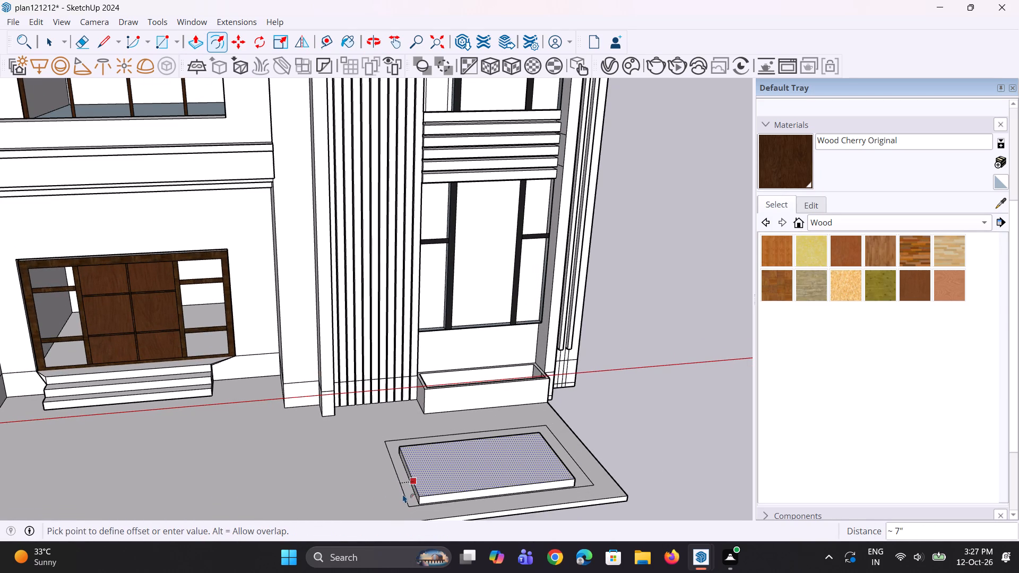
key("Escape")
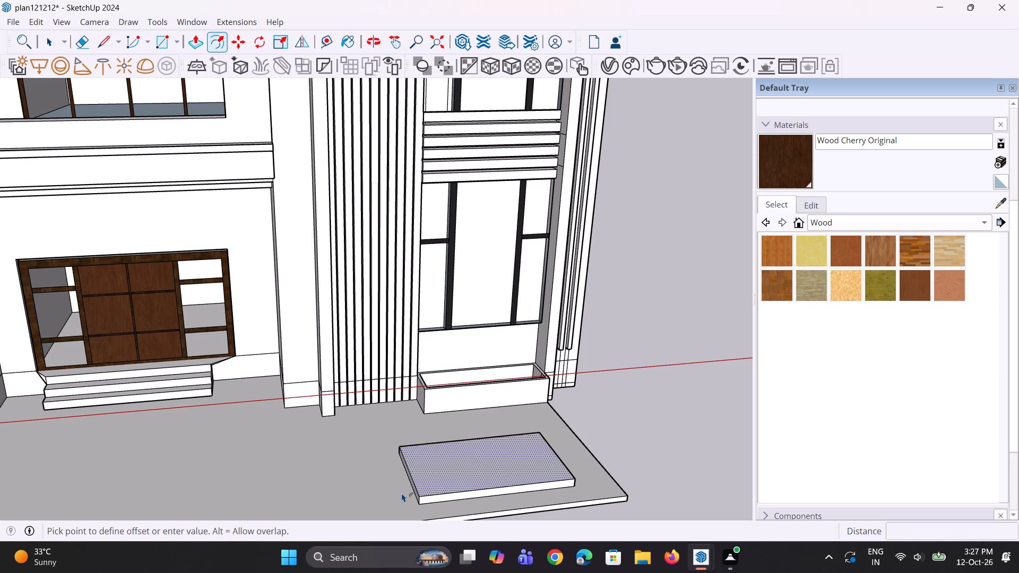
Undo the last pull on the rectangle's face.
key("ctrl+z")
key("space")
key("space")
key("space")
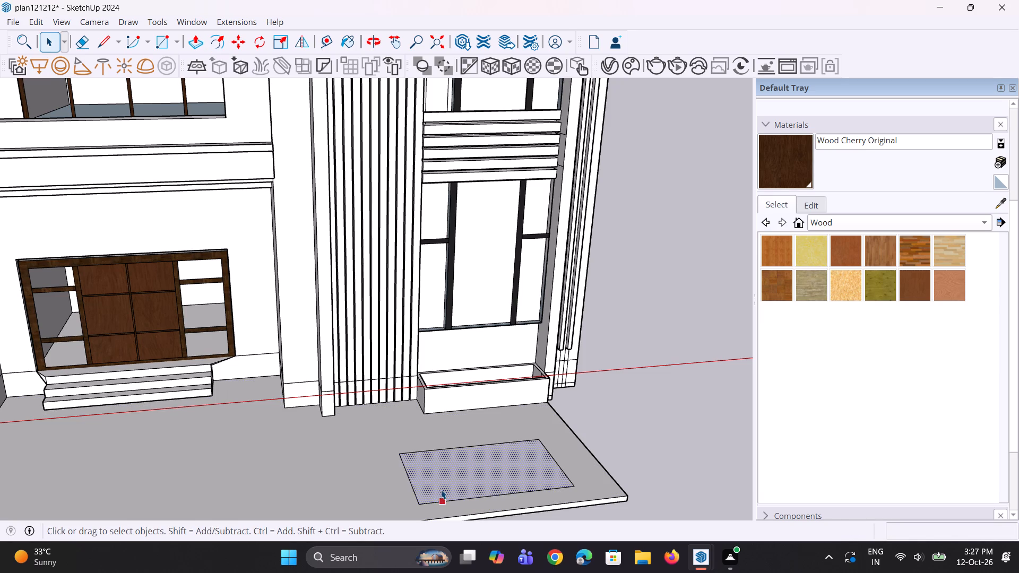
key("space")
Offset the rectangle's outline outward by about 3 5/16" on the paving slab.
left_click(434, 487)
key("f")
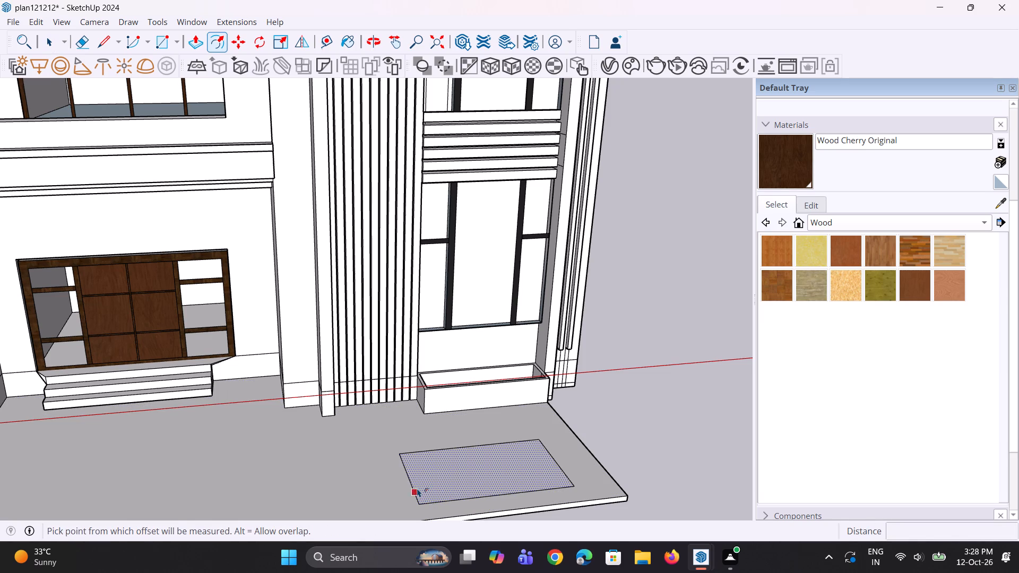
left_click(415, 488)
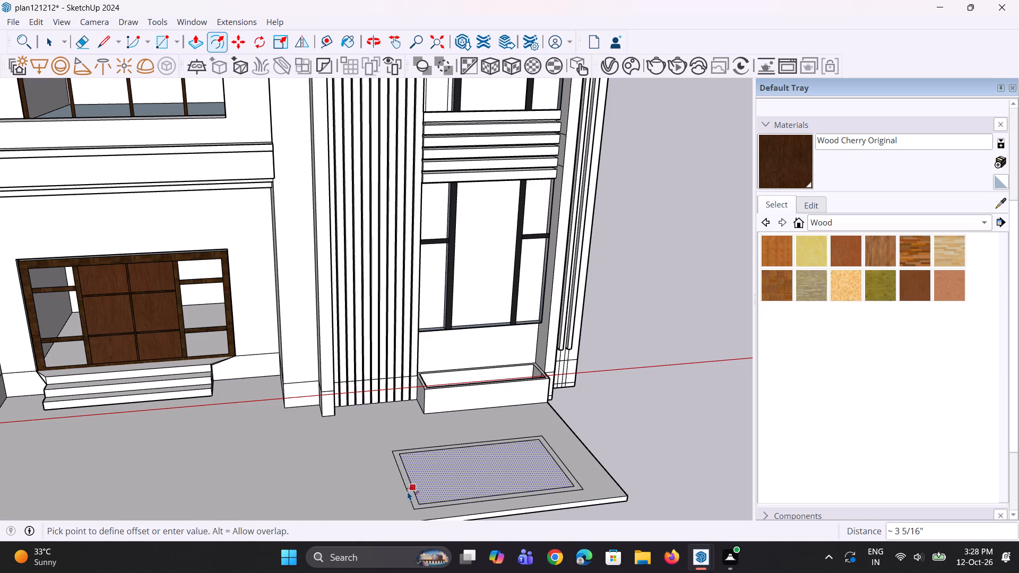
left_click(408, 491)
middle_click_drag(414, 498, 554, 519)
scroll(481, 431, "down", 4)
scroll(491, 461, "up", 1)
middle_click_drag(500, 487, 506, 508)
scroll(481, 473, "up", 5)
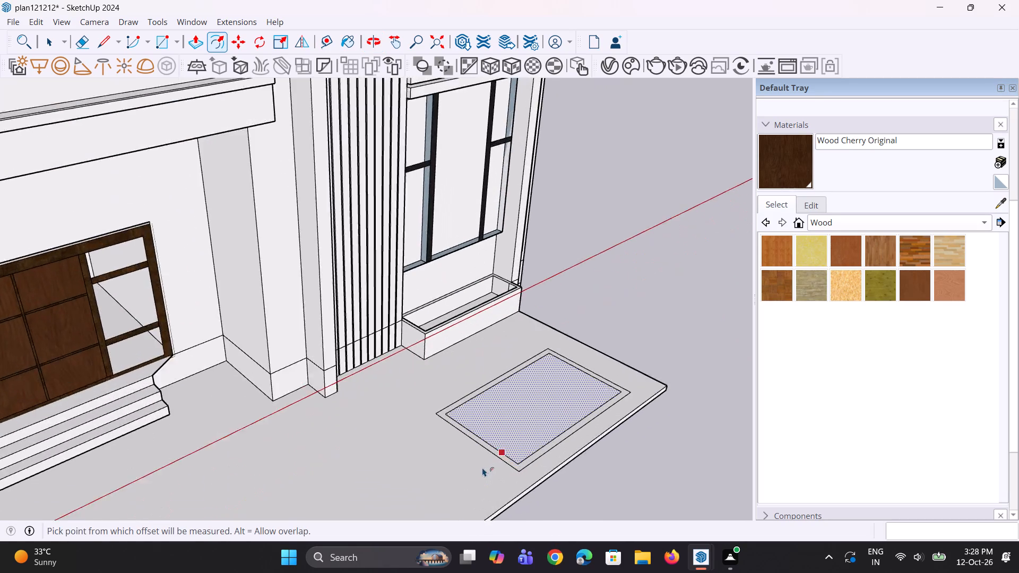
Pull the narrow border around the rectangle up about 4 1/2" to form a raised curb.
scroll(482, 467, "up", 4)
key("space")
key("space")
key("space")
scroll(516, 435, "up", 6)
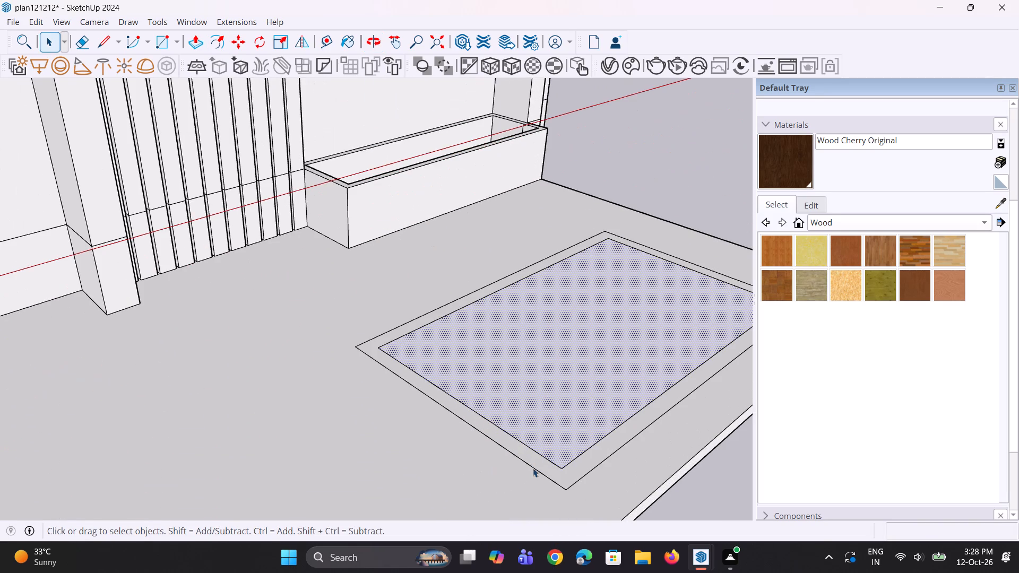
left_click(538, 462)
scroll(538, 462, "up", 4)
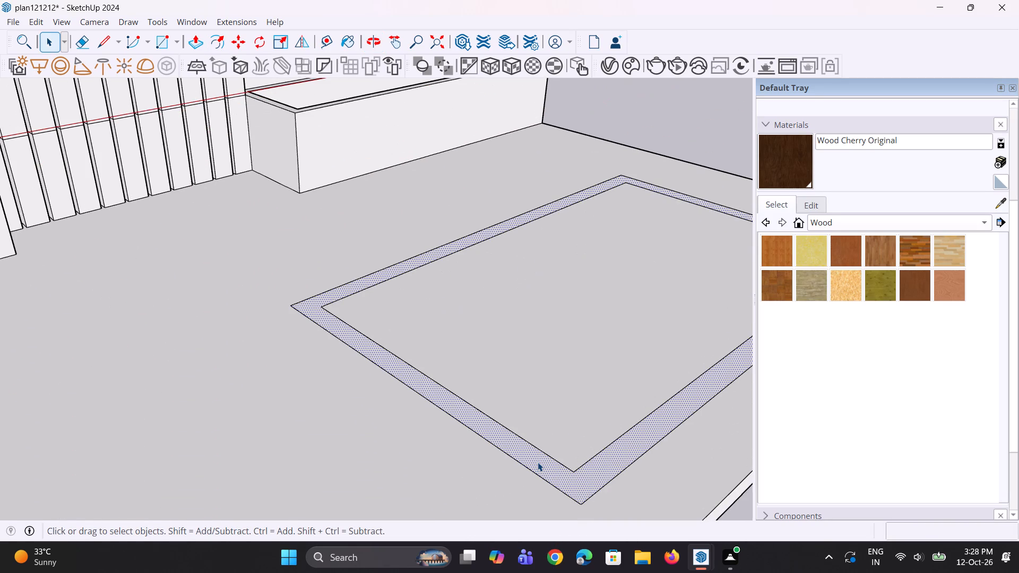
key("f")
key("p")
left_click(538, 462)
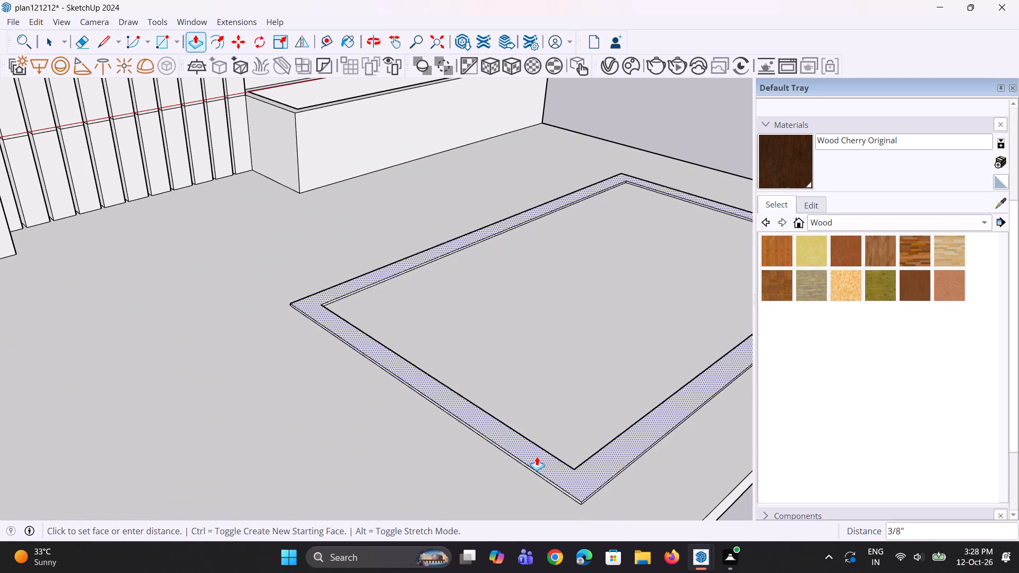
left_click(536, 429)
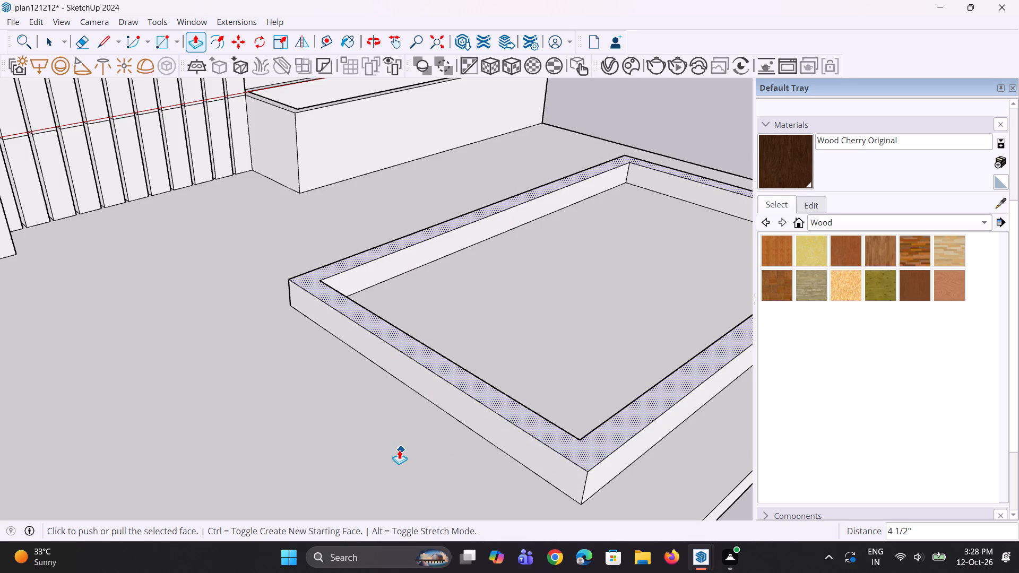
Raise the curb's top face a further 3 7/8" or so.
scroll(399, 450, "down", 9)
middle_click_drag(484, 455, 368, 426)
scroll(367, 426, "down", 4)
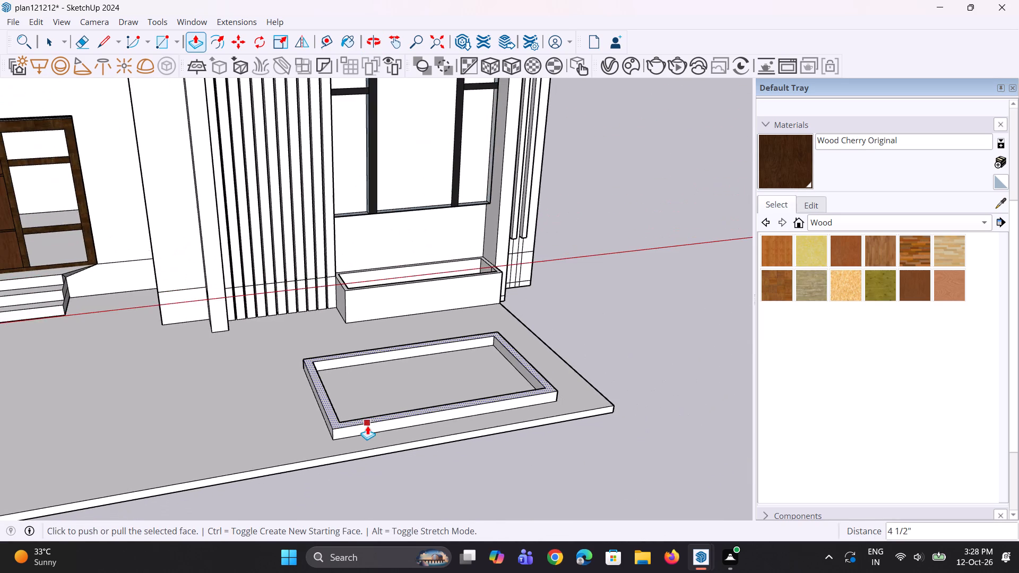
scroll(367, 426, "up", 7)
left_click(335, 420)
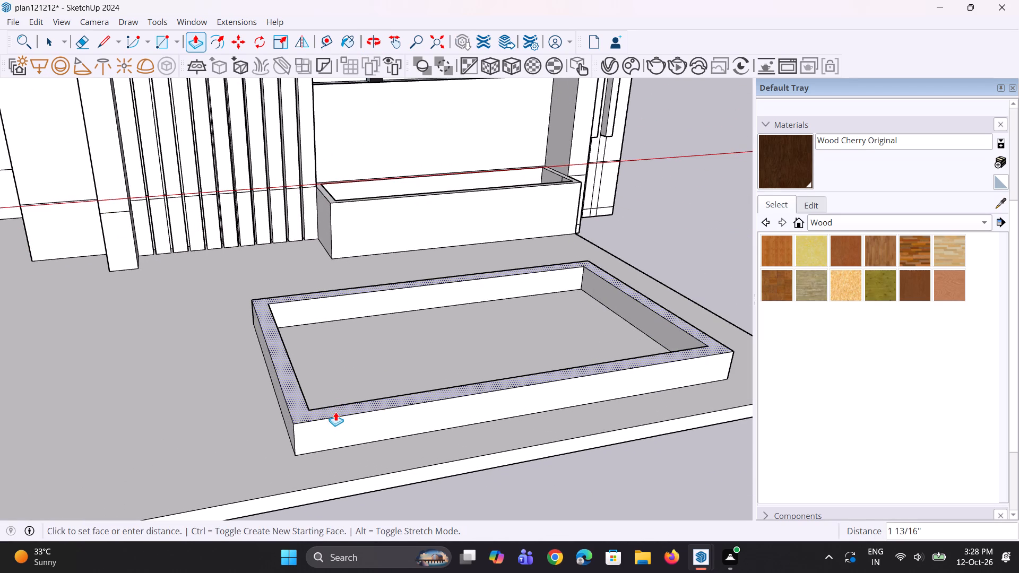
left_click(339, 401)
Examine the whole front of the building from the paving slab up to the roof parapet.
scroll(339, 376, "down", 11)
middle_click_drag(347, 379, 325, 379)
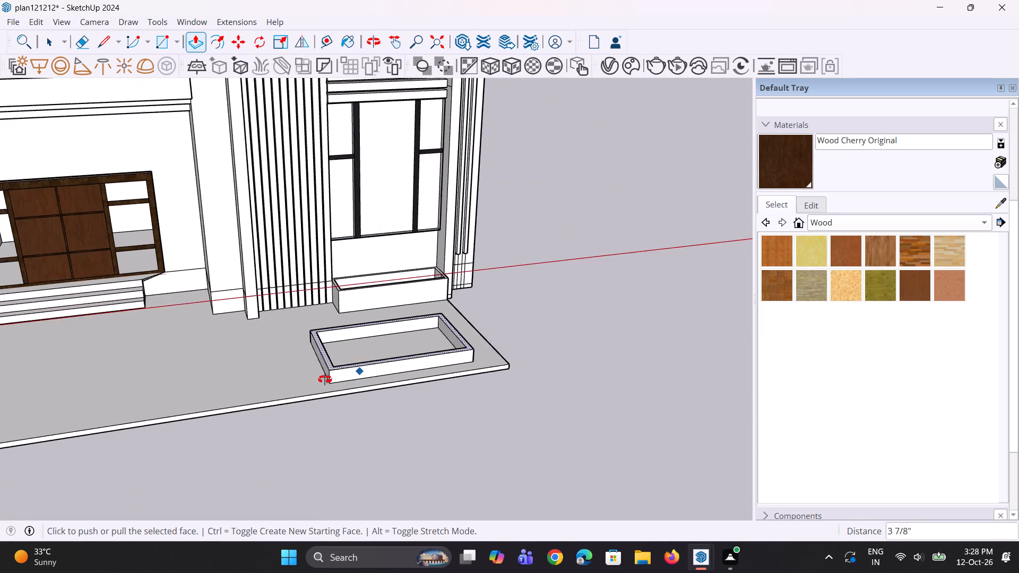
middle_click_drag(325, 379, 300, 366)
scroll(317, 370, "down", 5)
scroll(391, 368, "down", 4)
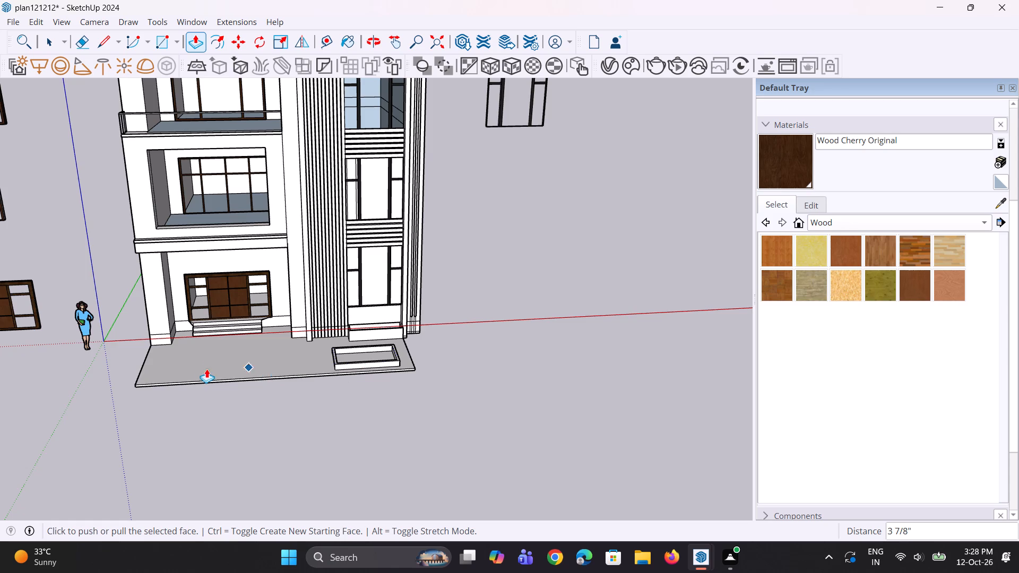
scroll(195, 365, "up", 6)
scroll(224, 457, "down", 8)
middle_click_drag(306, 368, 304, 357)
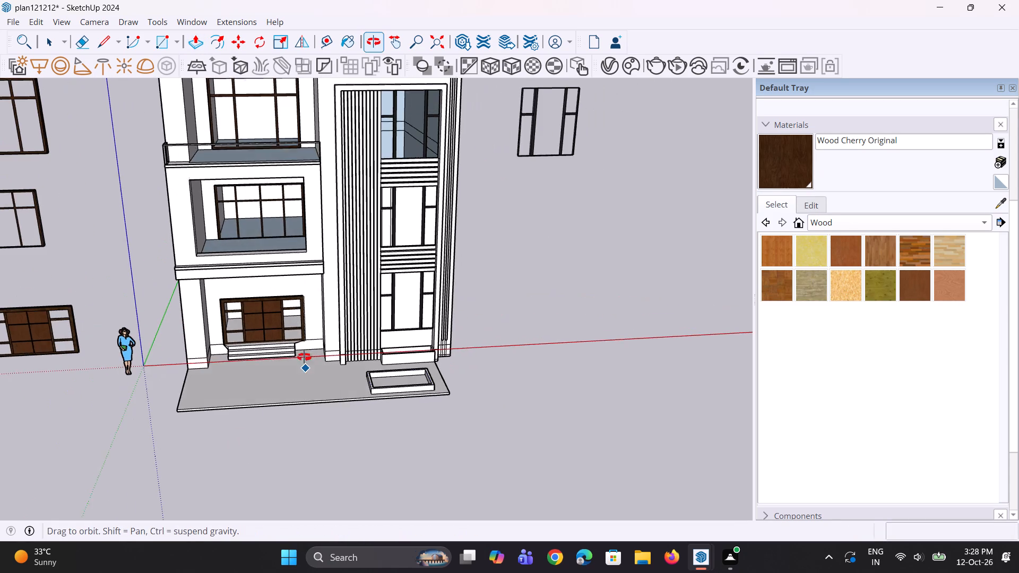
middle_click_drag(304, 357, 295, 345)
scroll(299, 374, "down", 7)
scroll(260, 84, "up", 3)
scroll(269, 281, "up", 3)
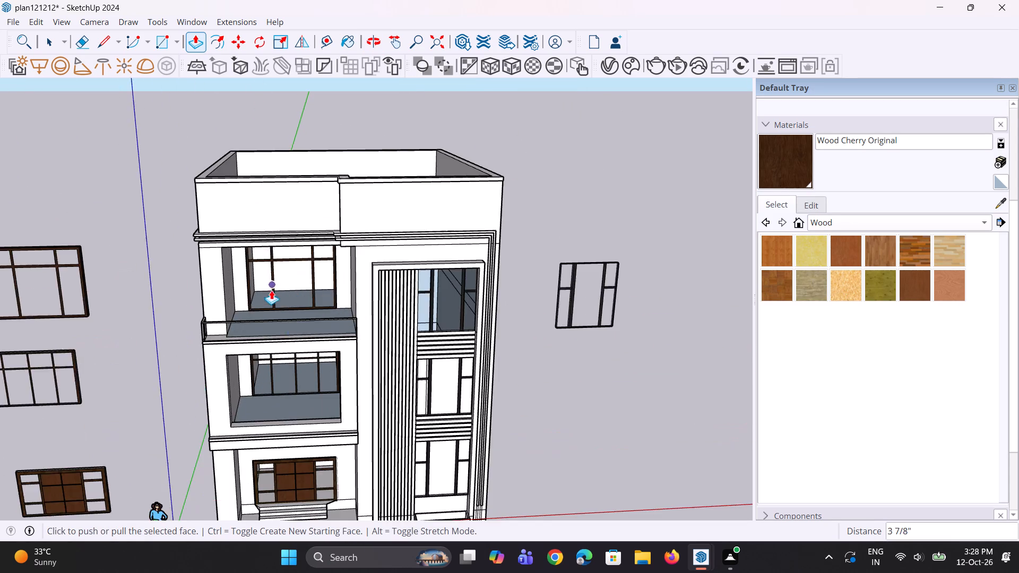
scroll(271, 290, "up", 4)
middle_click_drag(291, 324, 278, 289)
key("space")
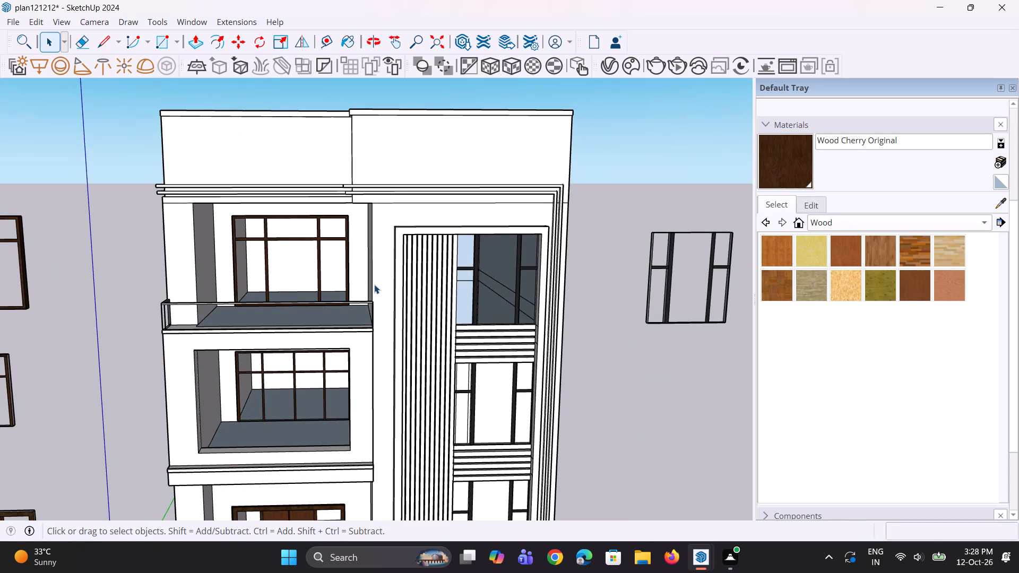
scroll(228, 189, "down", 4)
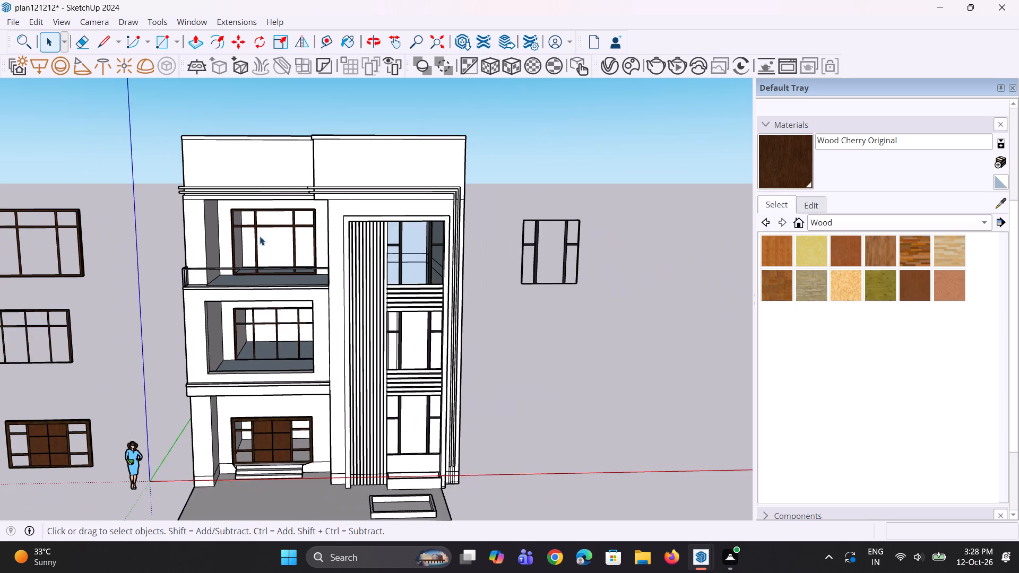
middle_click_drag(260, 236, 276, 271)
scroll(744, 24, "up", 1)
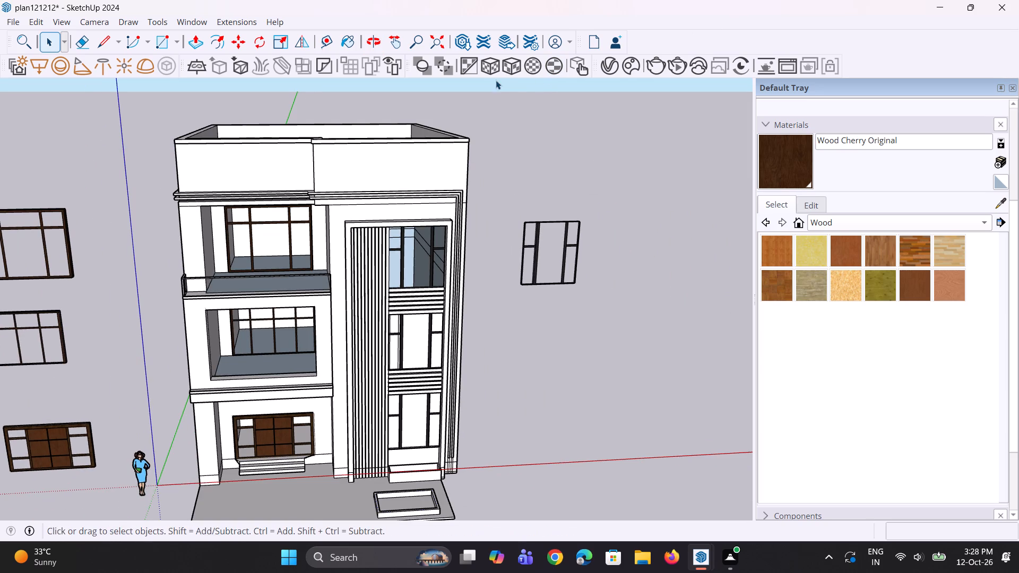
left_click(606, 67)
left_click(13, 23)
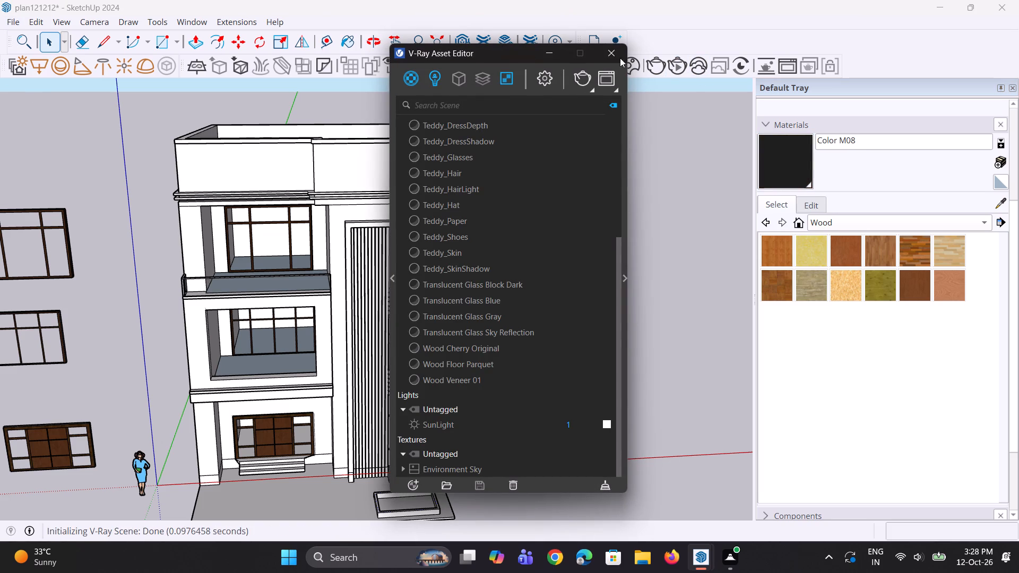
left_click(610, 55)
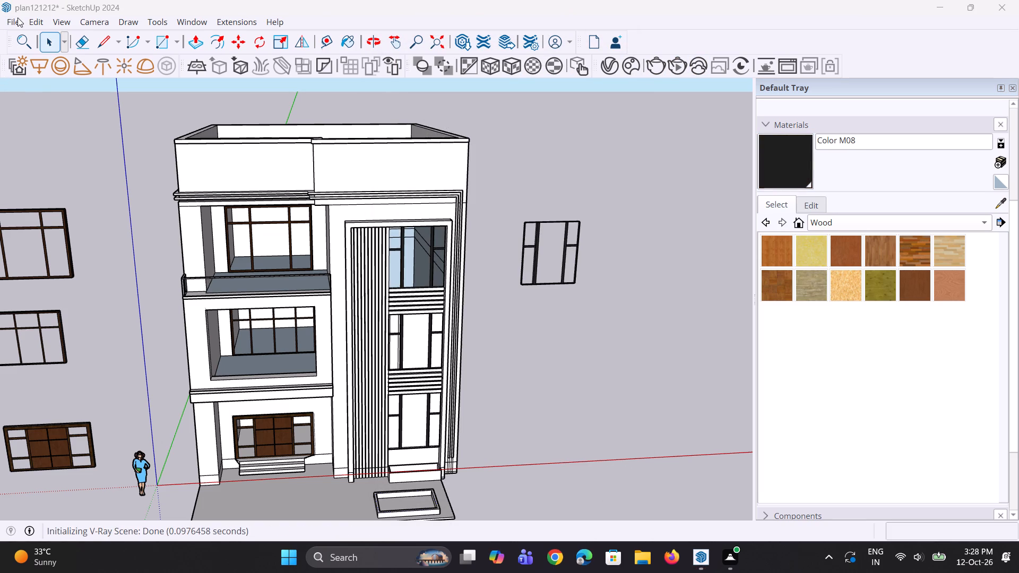
Import the plant models Plant, cvijet+28 and Plant+2 (1) from the Downloads folder, placing them beside the building.
left_click(15, 20)
left_click(53, 207)
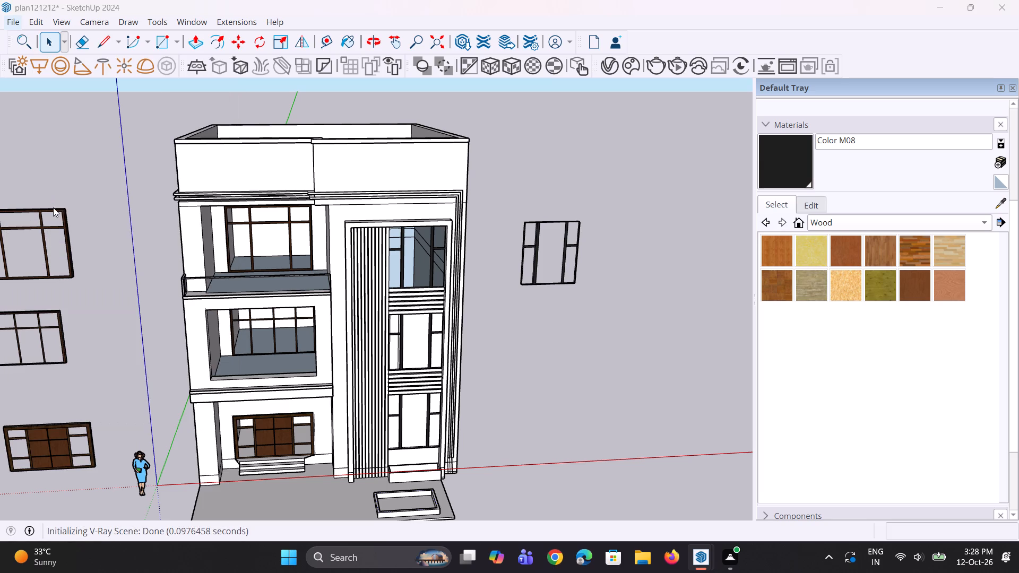
left_click(49, 193)
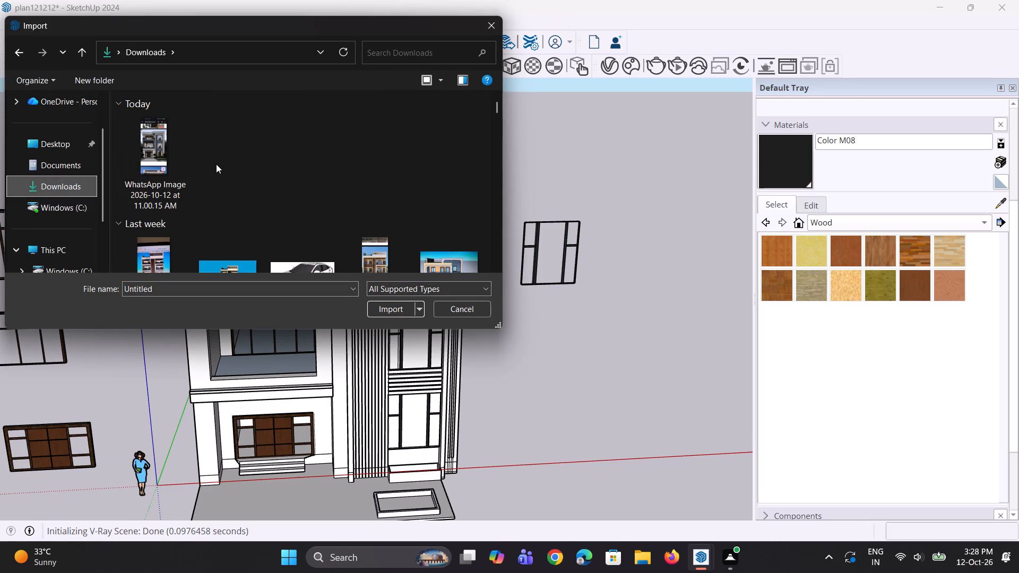
scroll(217, 205, "down", 3)
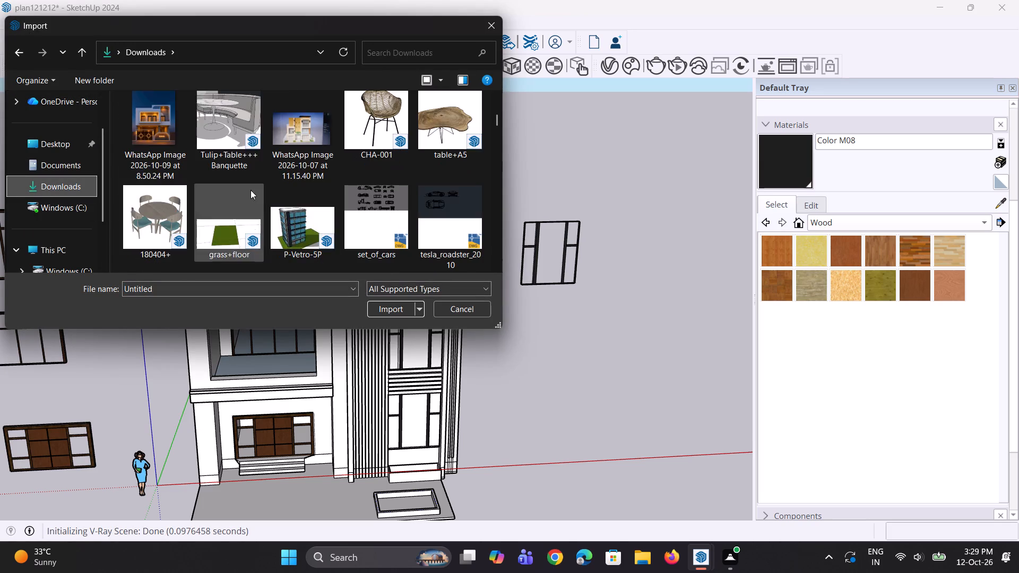
scroll(277, 185, "down", 4)
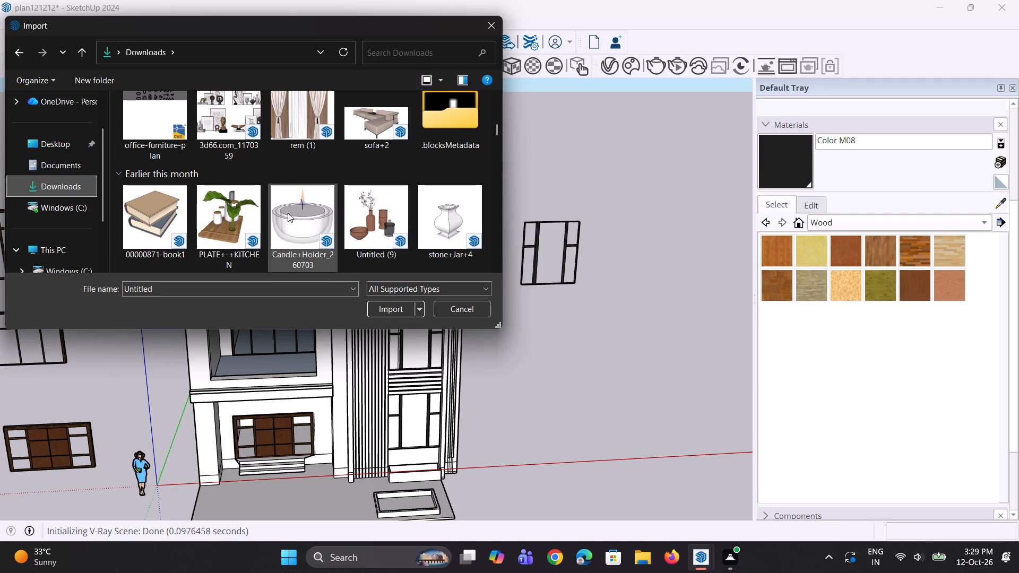
scroll(288, 213, "down", 1)
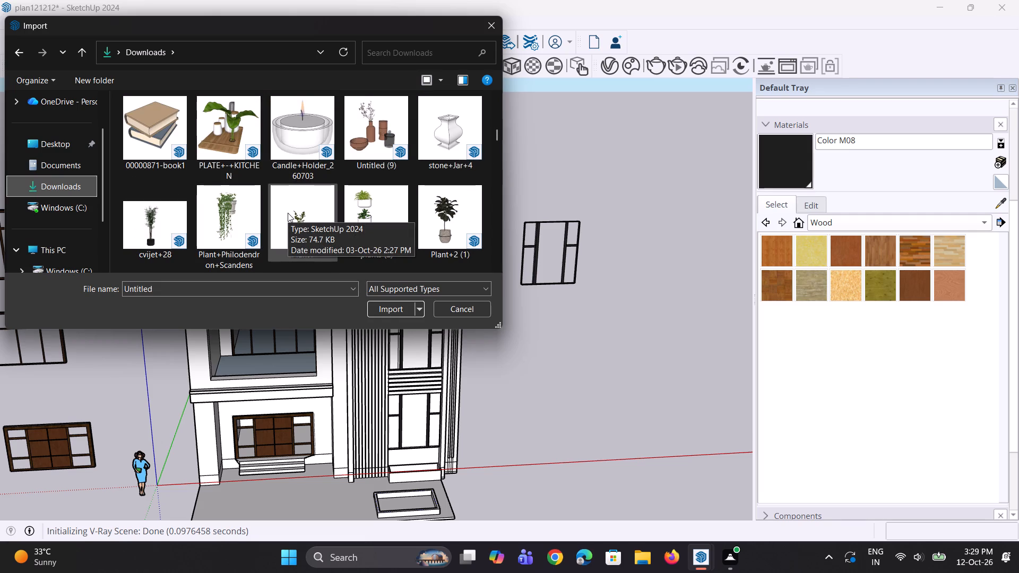
scroll(288, 213, "down", 1)
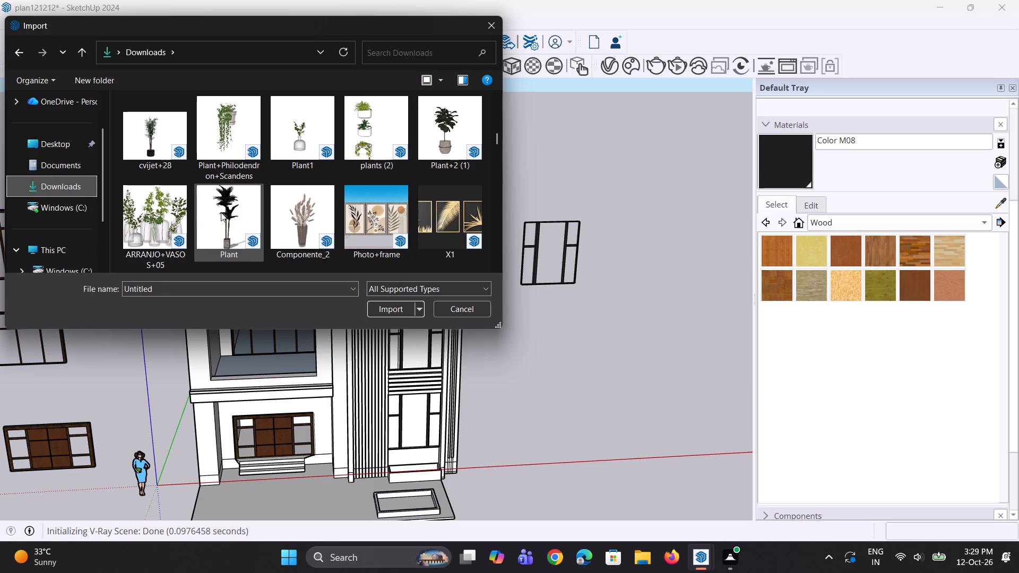
left_click_drag(229, 212, 564, 346)
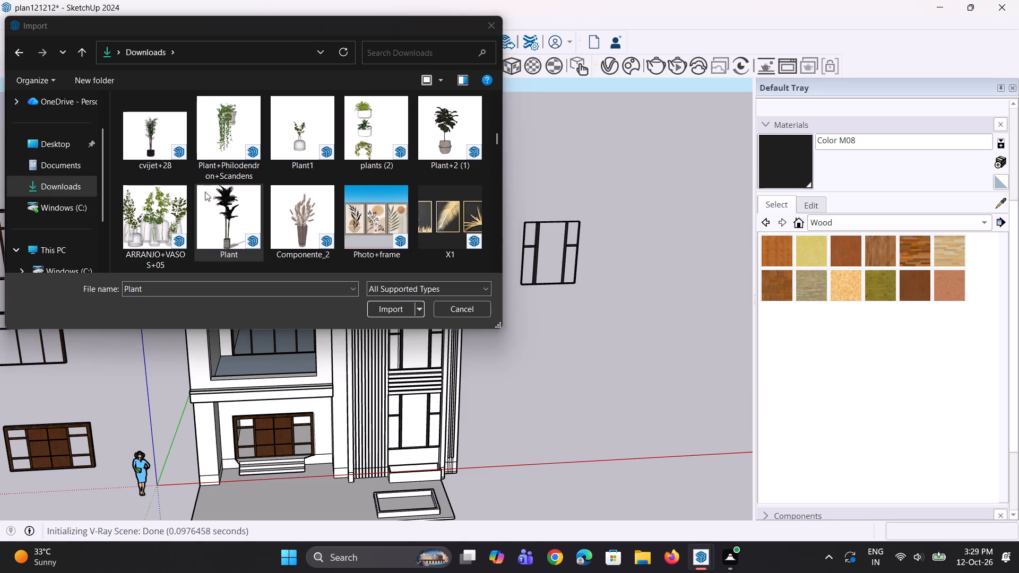
left_click_drag(134, 140, 511, 393)
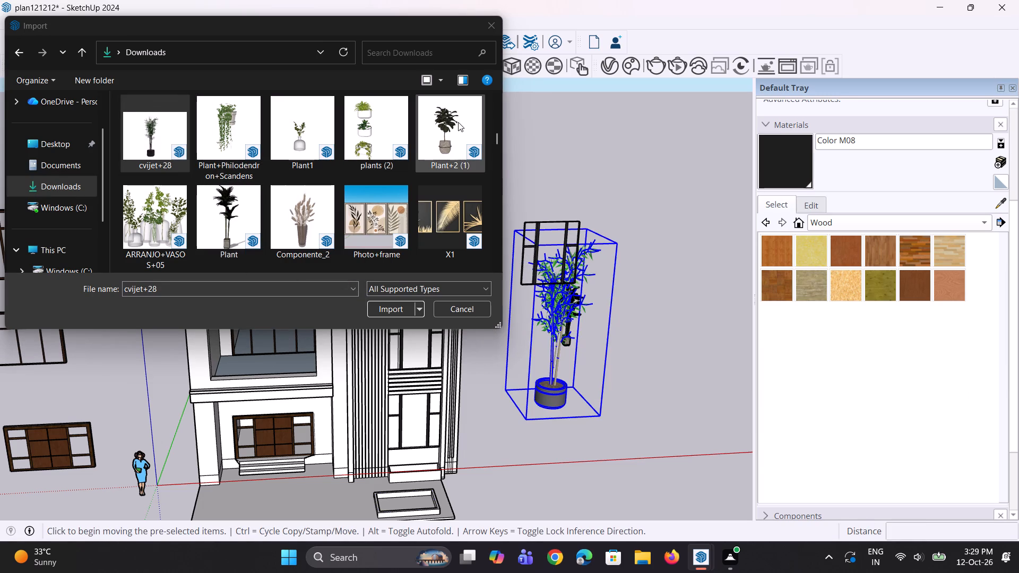
left_click_drag(458, 122, 677, 231)
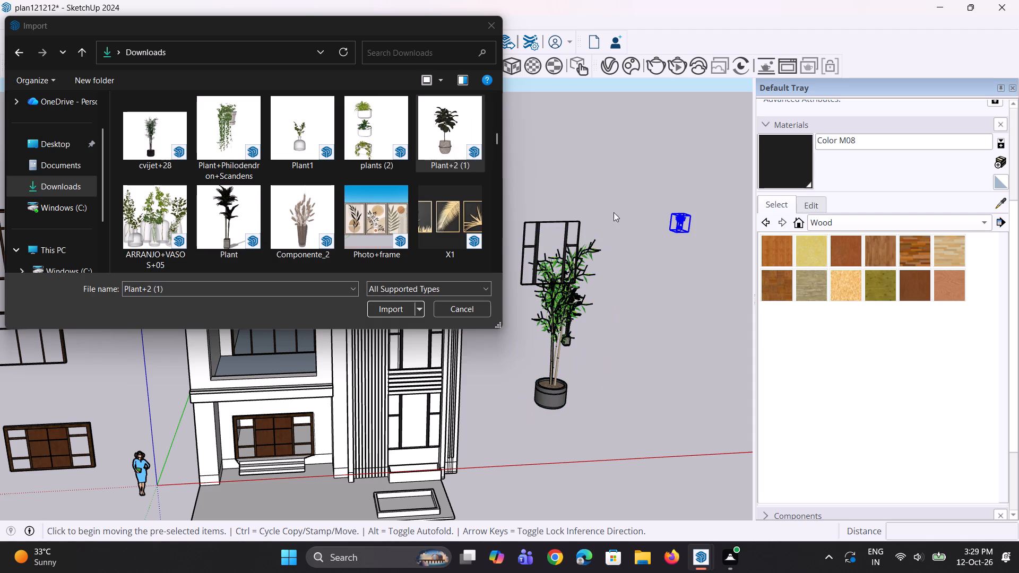
Import the plant models plants (2) and 12 from the Downloads folder, placing them beside the building.
left_click_drag(382, 126, 629, 186)
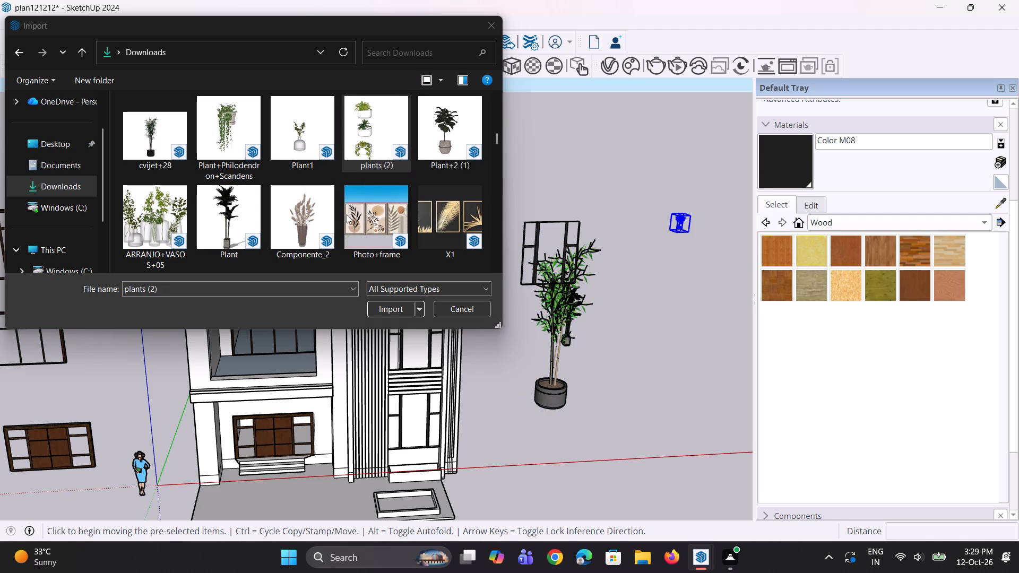
scroll(337, 216, "down", 2)
scroll(291, 212, "down", 4)
left_click_drag(236, 239, 535, 254)
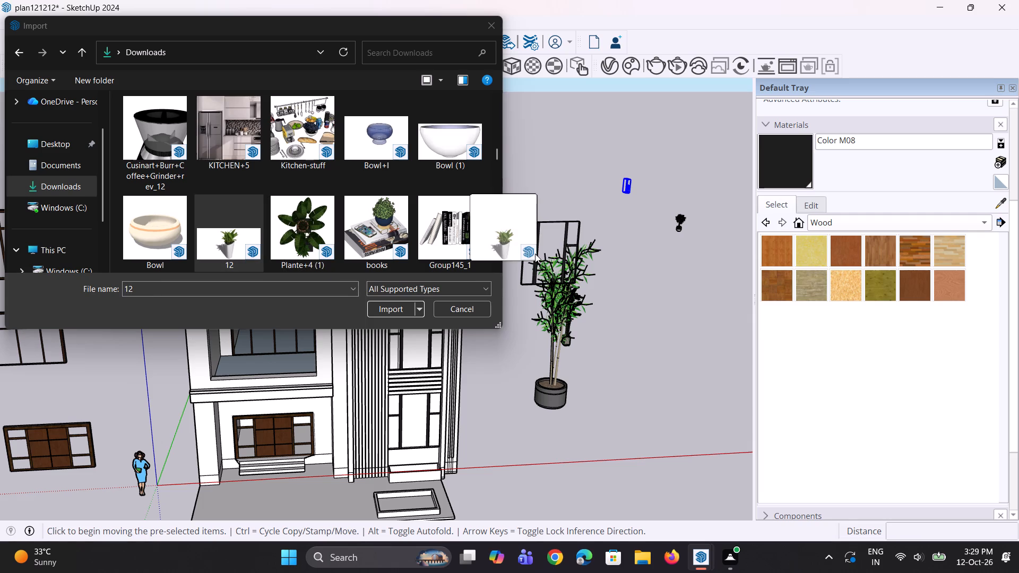
left_click_drag(535, 254, 536, 254)
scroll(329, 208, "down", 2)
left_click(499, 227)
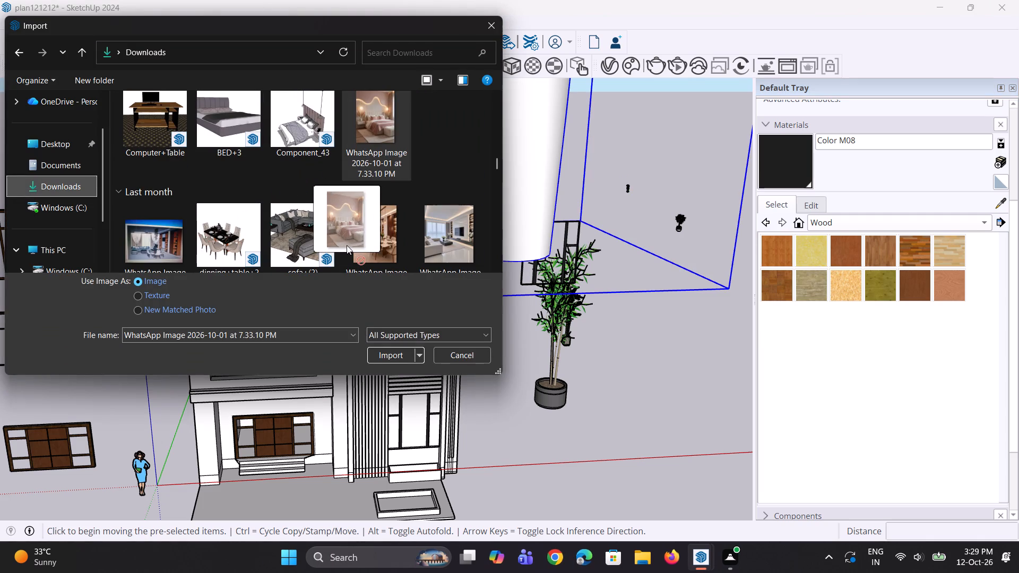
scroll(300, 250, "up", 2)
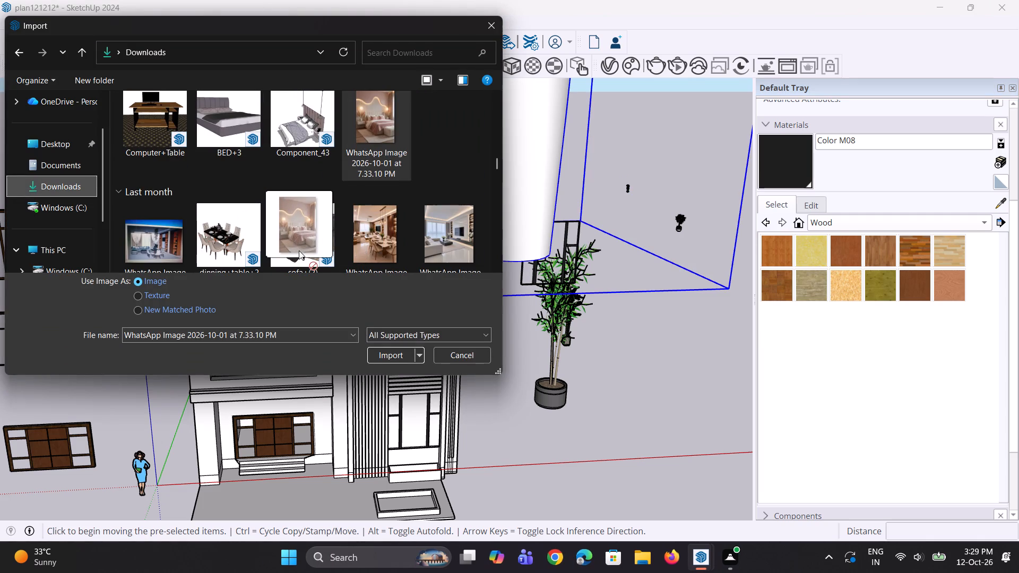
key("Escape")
Import the plant models Plante+4 (1), plants (1) and 9 from Downloads into the open area beside the building.
scroll(298, 250, "up", 4)
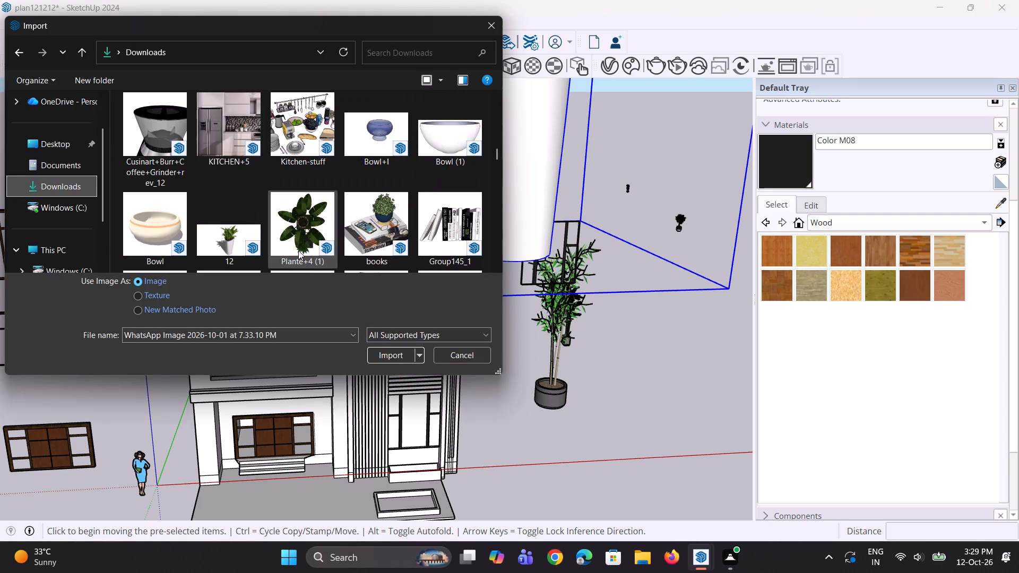
scroll(298, 250, "down", 1)
left_click_drag(309, 164, 726, 377)
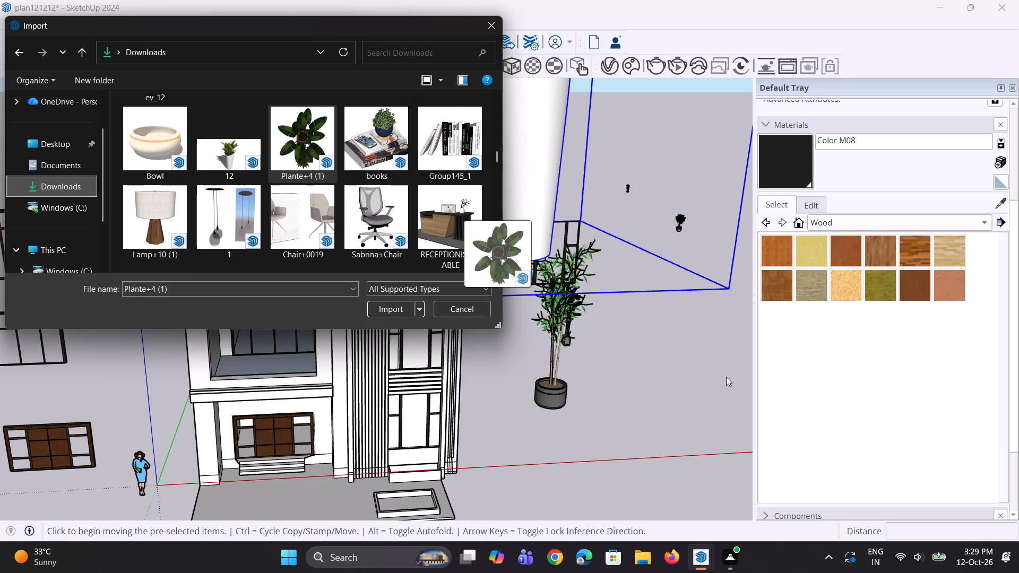
left_click_drag(726, 377, 722, 375)
scroll(287, 199, "down", 2)
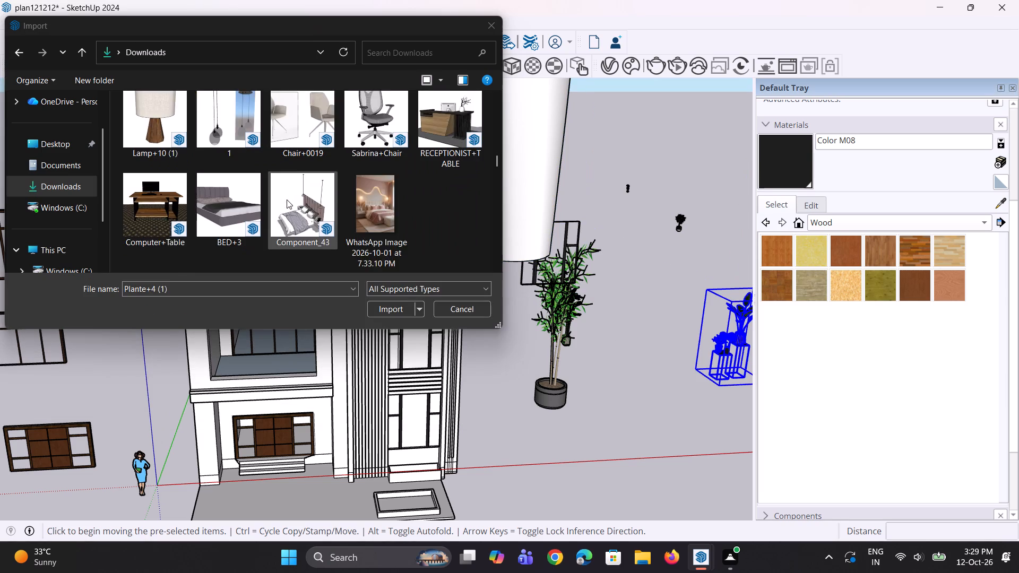
scroll(287, 199, "down", 3)
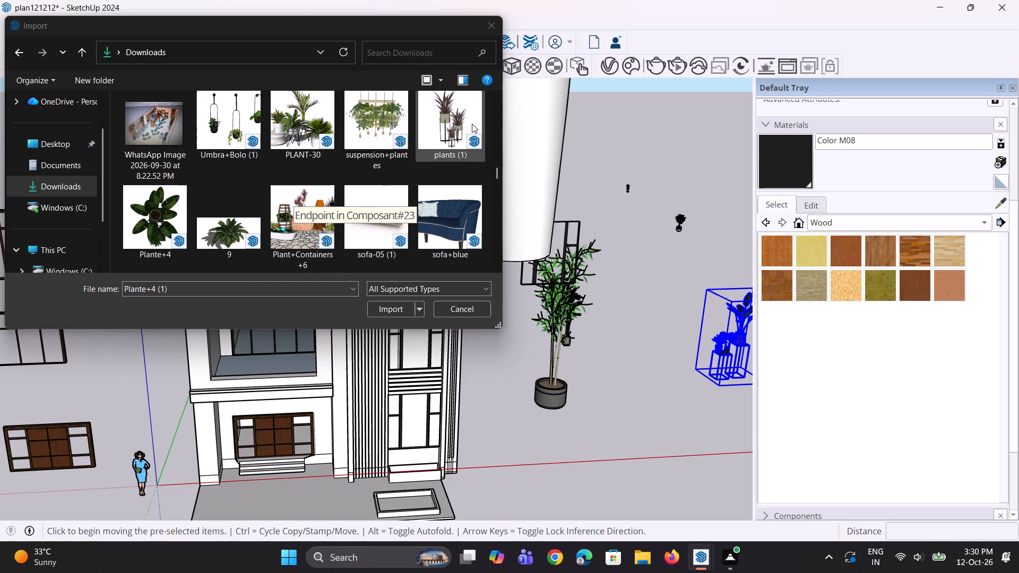
left_click_drag(472, 124, 625, 232)
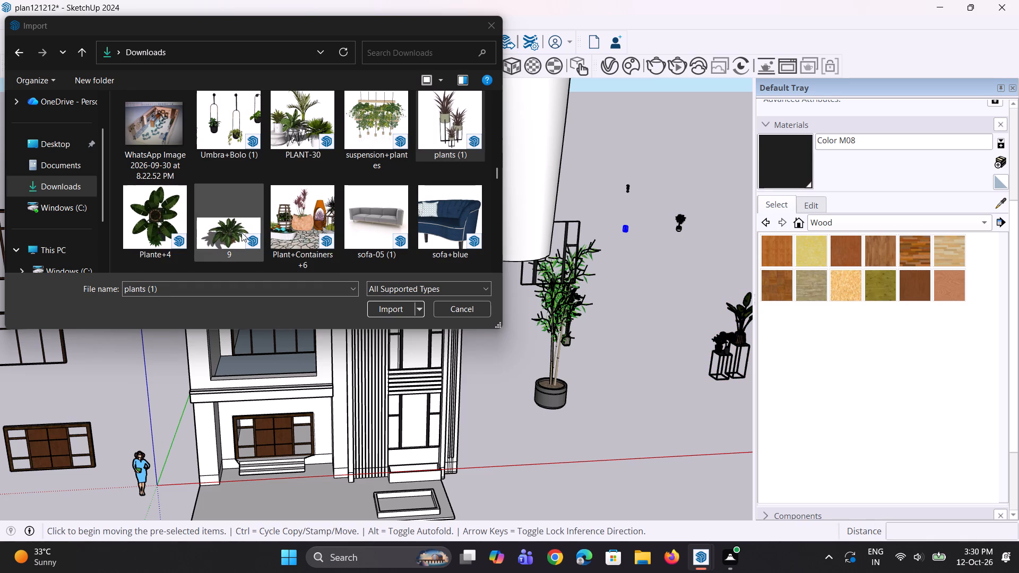
left_click_drag(237, 229, 668, 321)
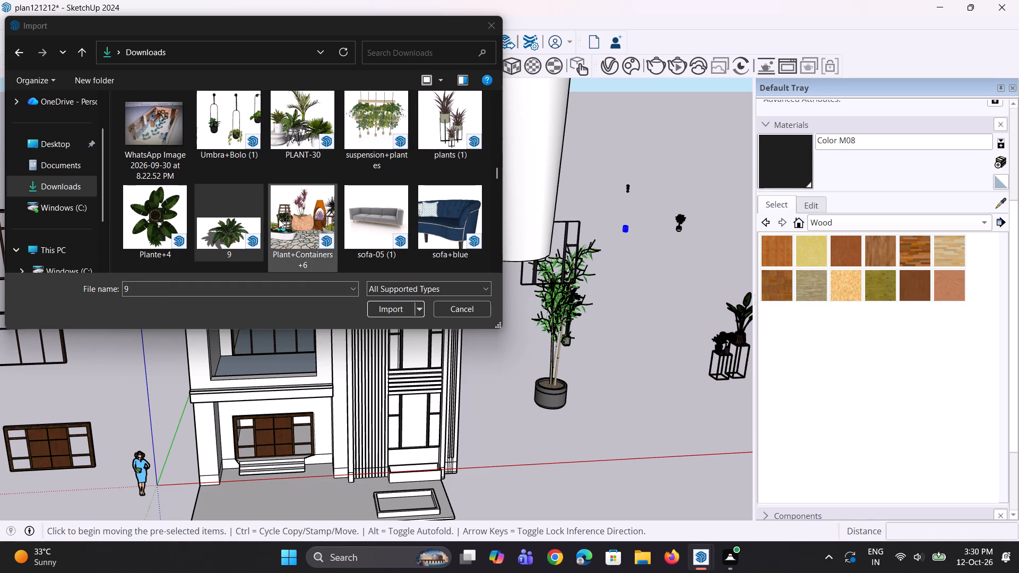
Import the potted plant model Group3_1 from Downloads, dropping it at the building's middle balcony.
scroll(281, 218, "down", 3)
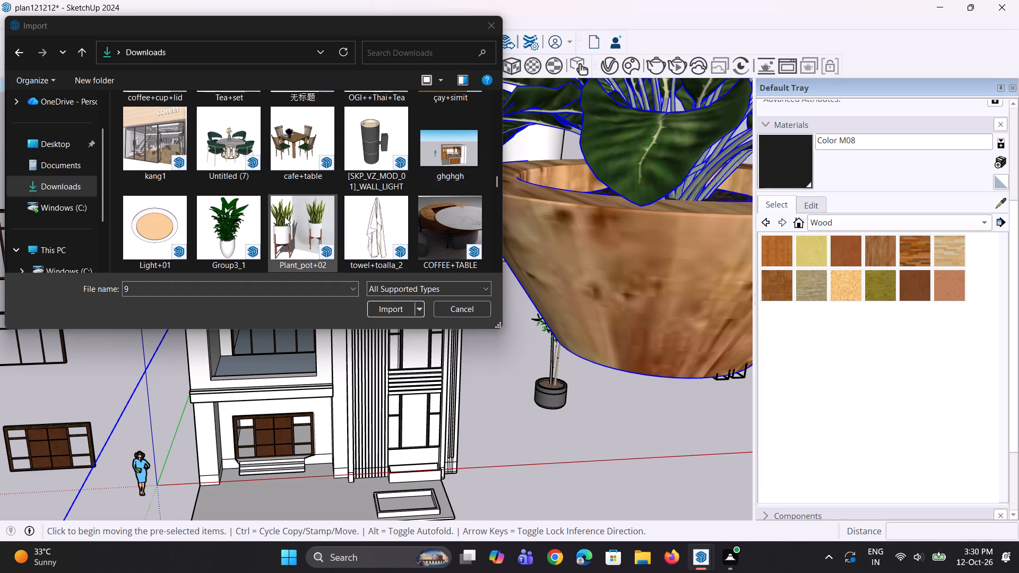
left_click_drag(231, 228, 309, 277)
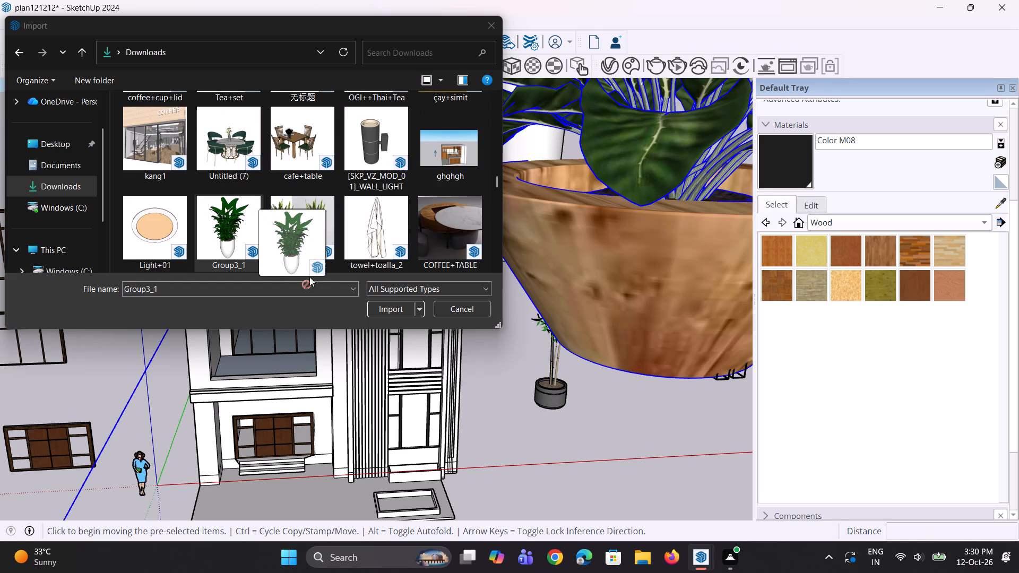
left_click_drag(309, 277, 592, 381)
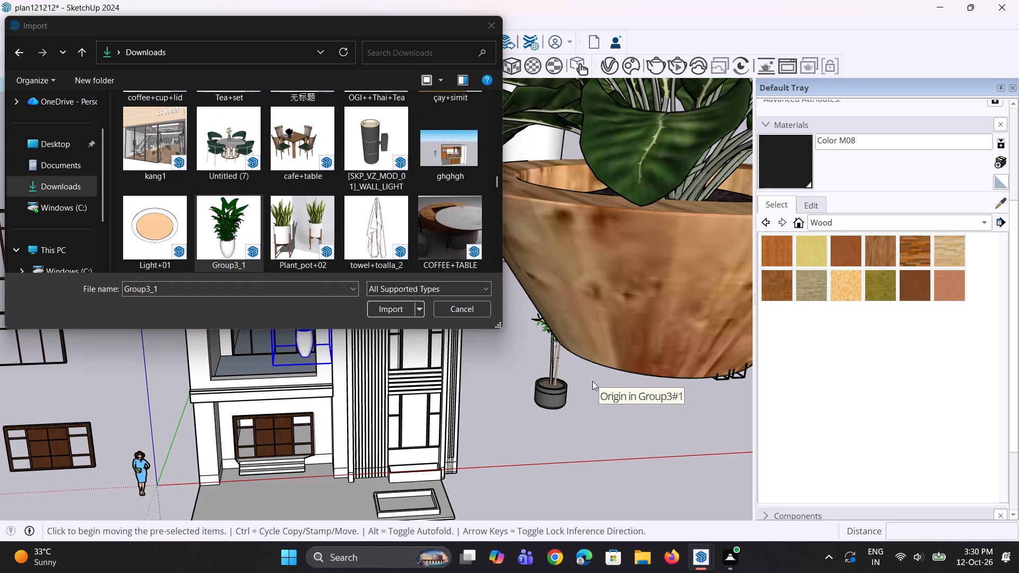
Import the plant models Planting+101, Flora+17 and plants next to the building's side, and close the import window.
scroll(326, 228, "down", 3)
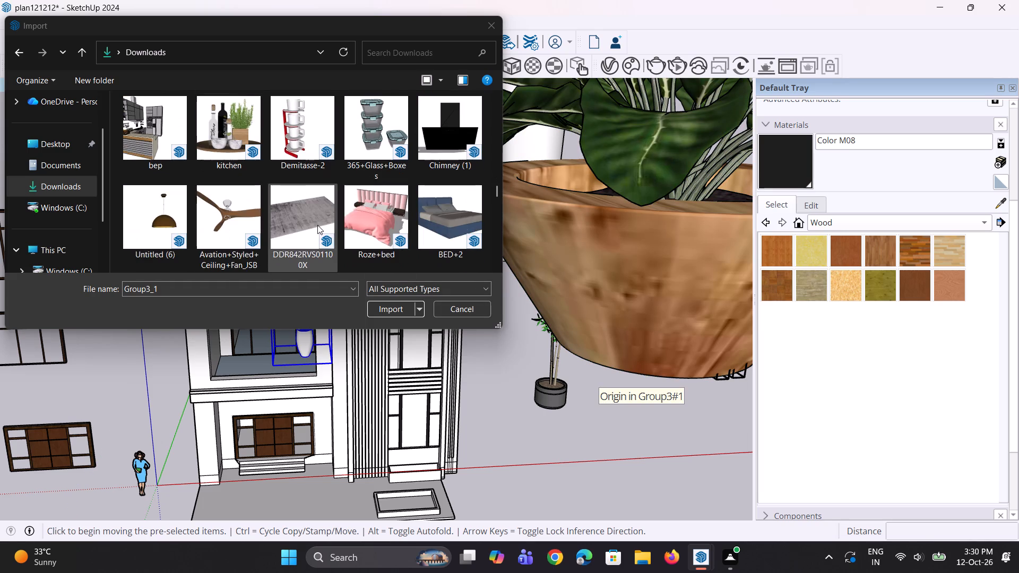
scroll(317, 225, "down", 2)
left_click_drag(436, 116, 492, 227)
right_click_drag(486, 210, 518, 291)
left_click_drag(492, 227, 518, 291)
left_click_drag(434, 121, 566, 334)
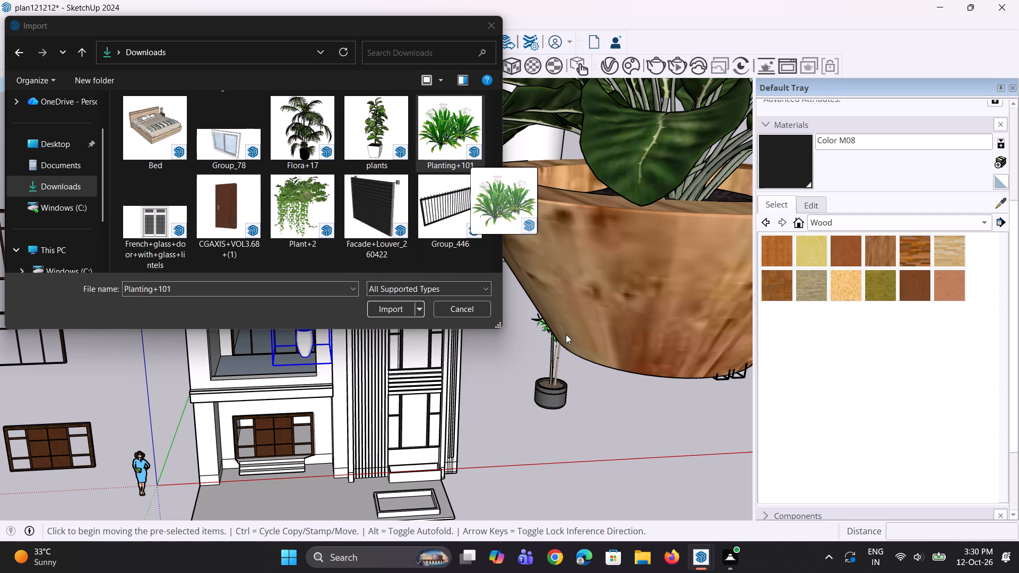
left_click_drag(566, 334, 588, 399)
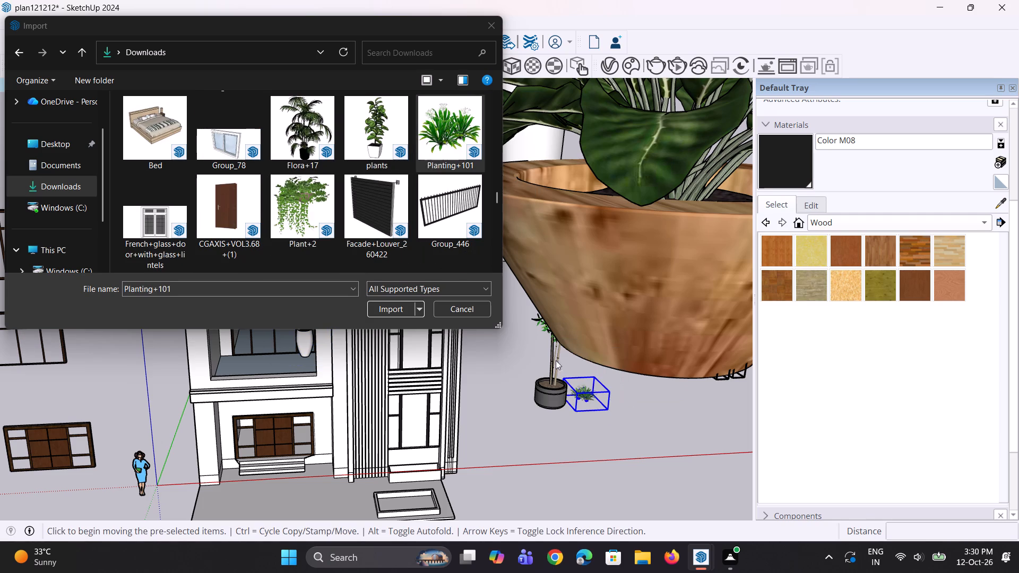
left_click_drag(307, 129, 494, 418)
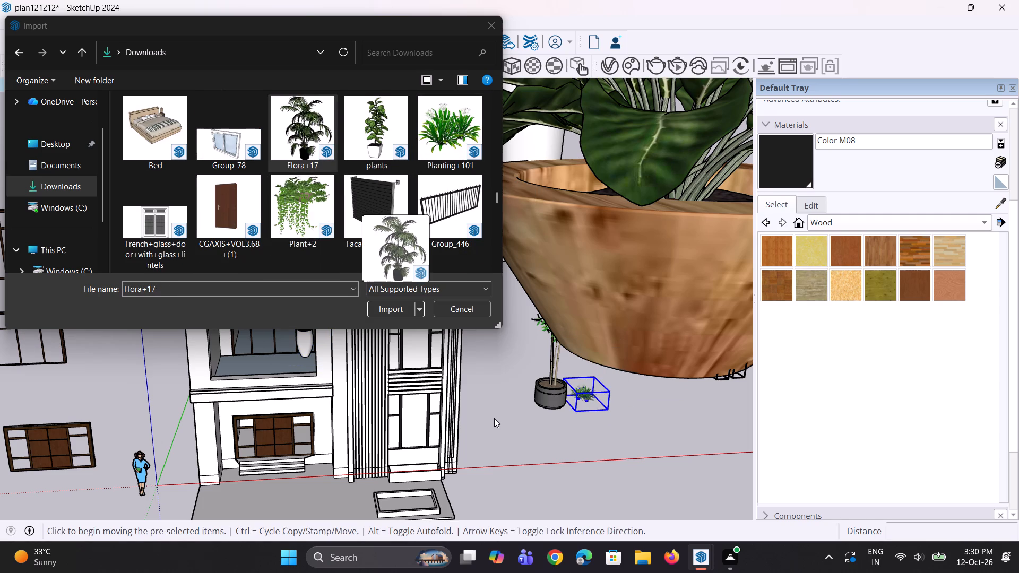
left_click_drag(494, 418, 505, 400)
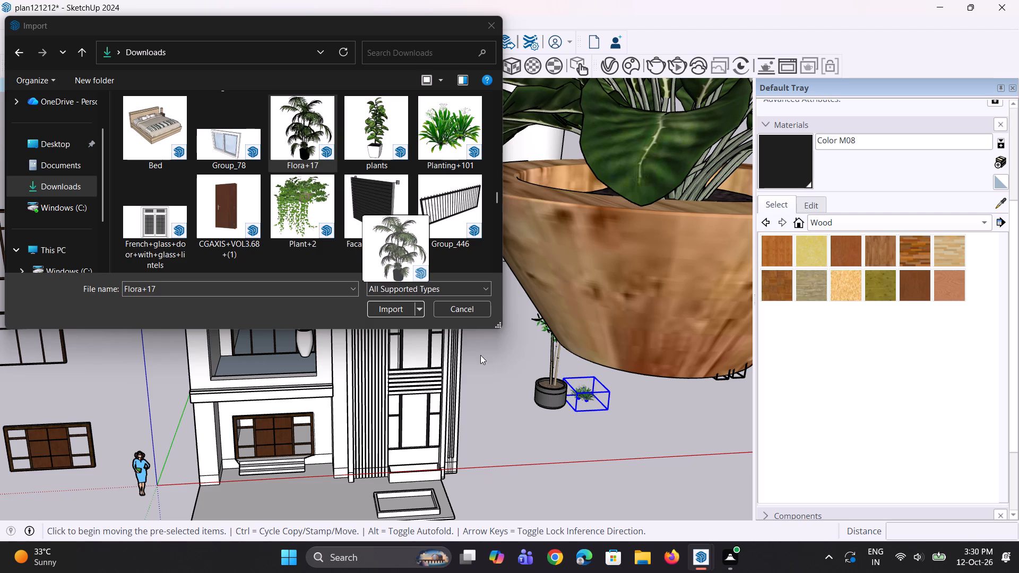
left_click_drag(379, 128, 507, 373)
left_click_drag(507, 373, 509, 379)
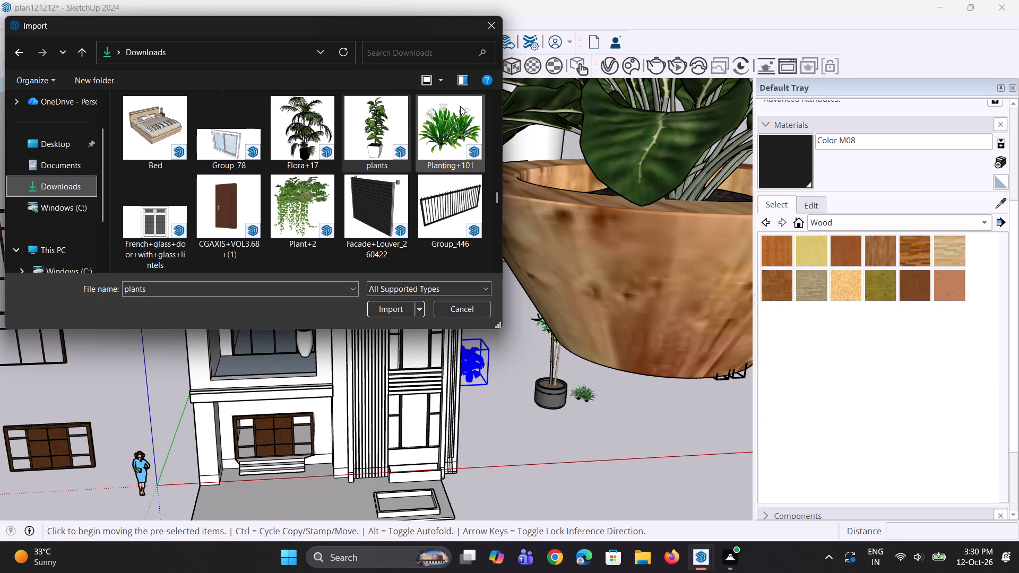
left_click(494, 21)
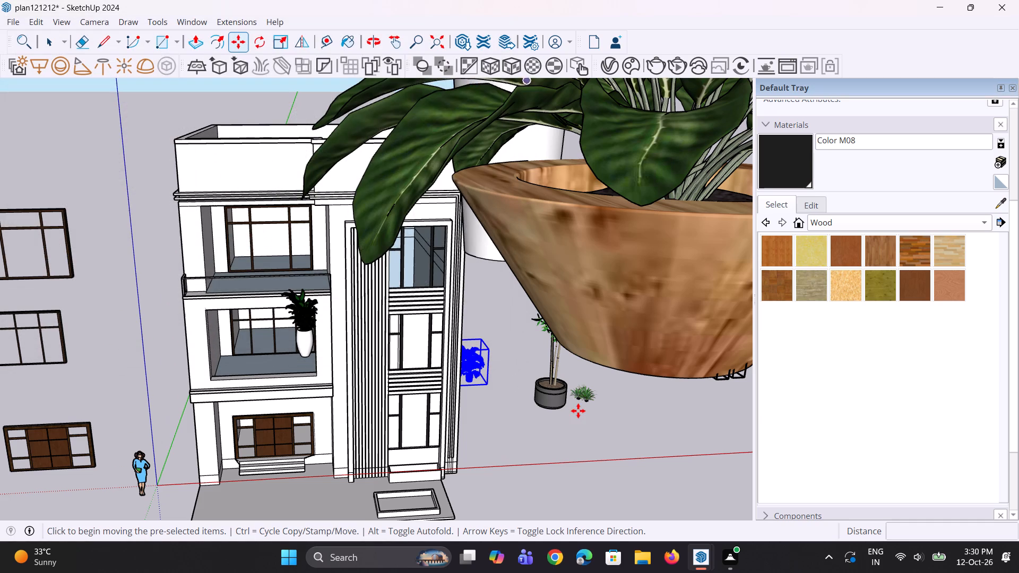
Scale the oversized plant in the wooden bowl down uniformly to about 0.11 of its size.
scroll(474, 406, "down", 4)
scroll(372, 406, "down", 4)
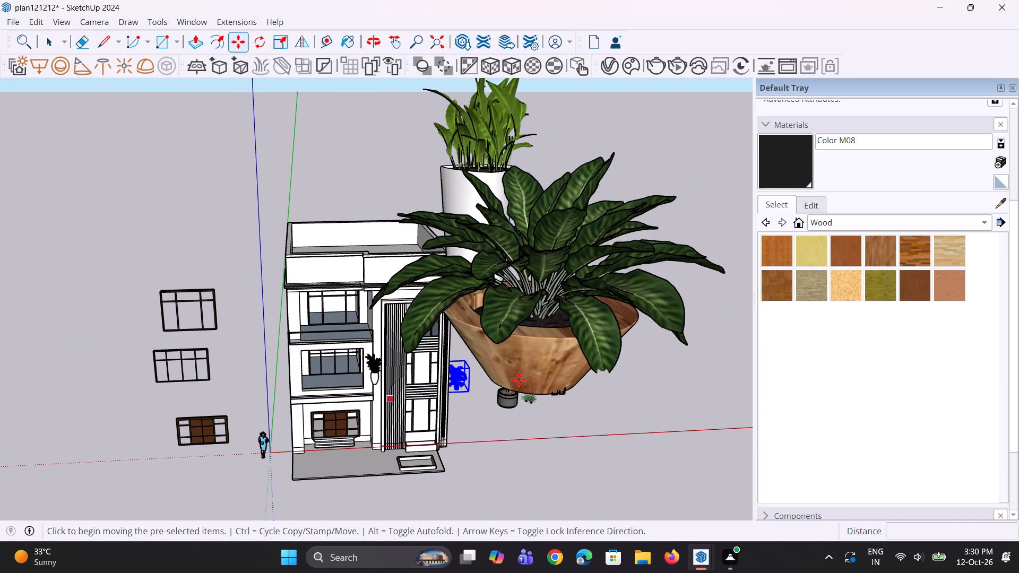
scroll(519, 379, "up", 2)
key("space")
key("space")
key("space")
key("space")
scroll(546, 381, "up", 3)
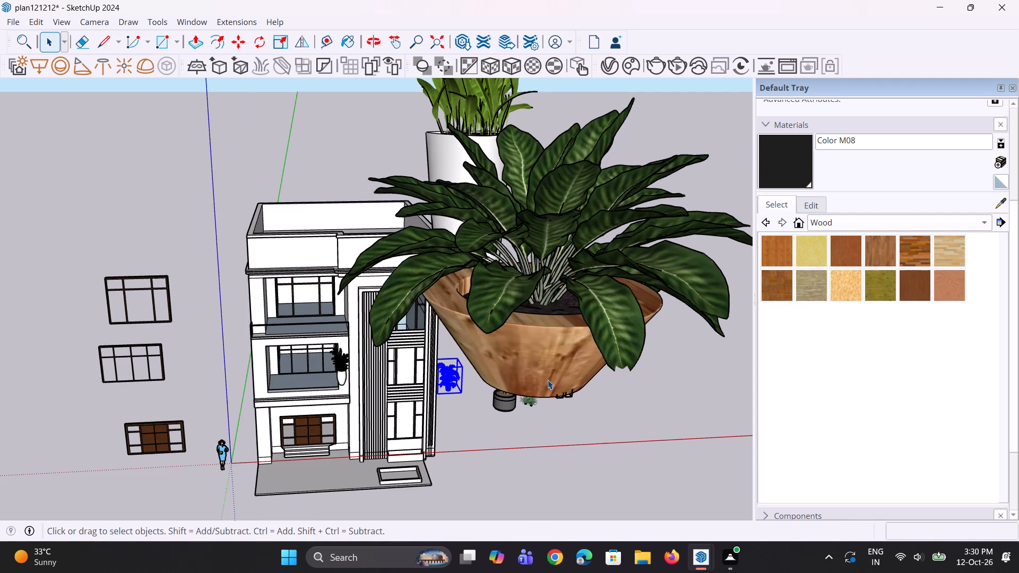
left_click(548, 380)
scroll(542, 384, "down", 8)
key("s")
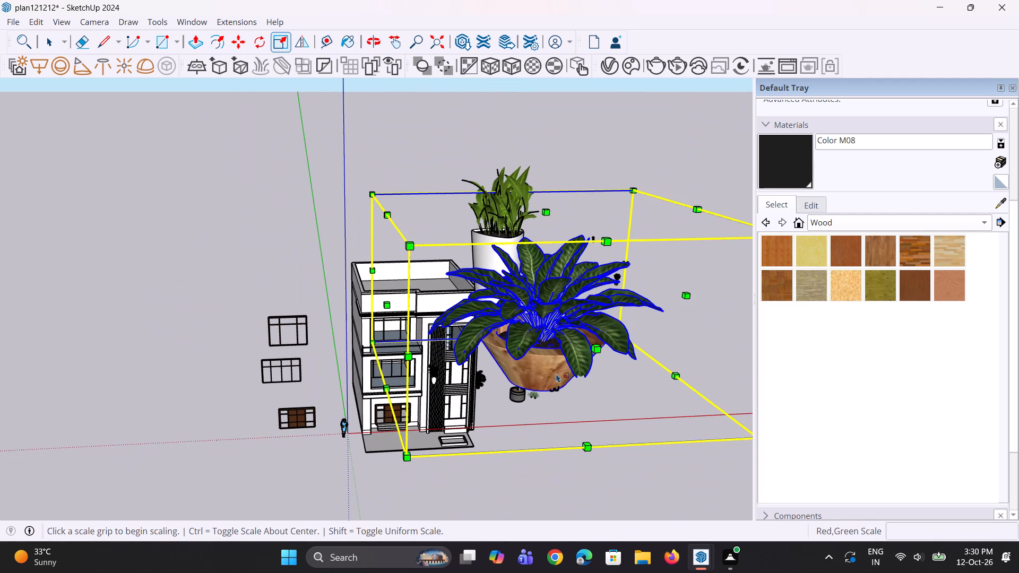
left_click(638, 188)
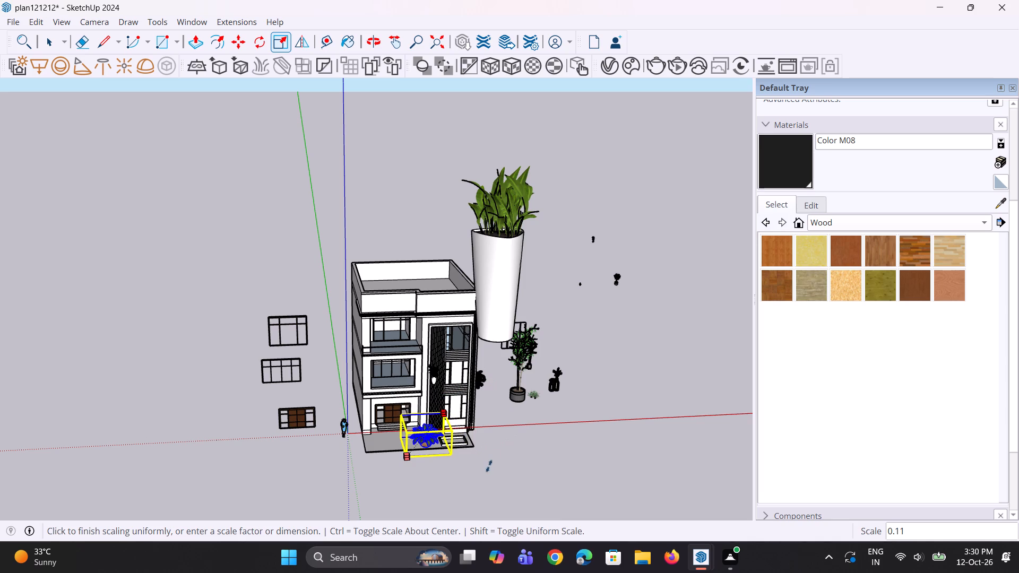
left_click(473, 482)
Scale the oversized plant in the tall white pot down uniformly to roughly one storey high.
middle_click_drag(530, 462, 426, 447)
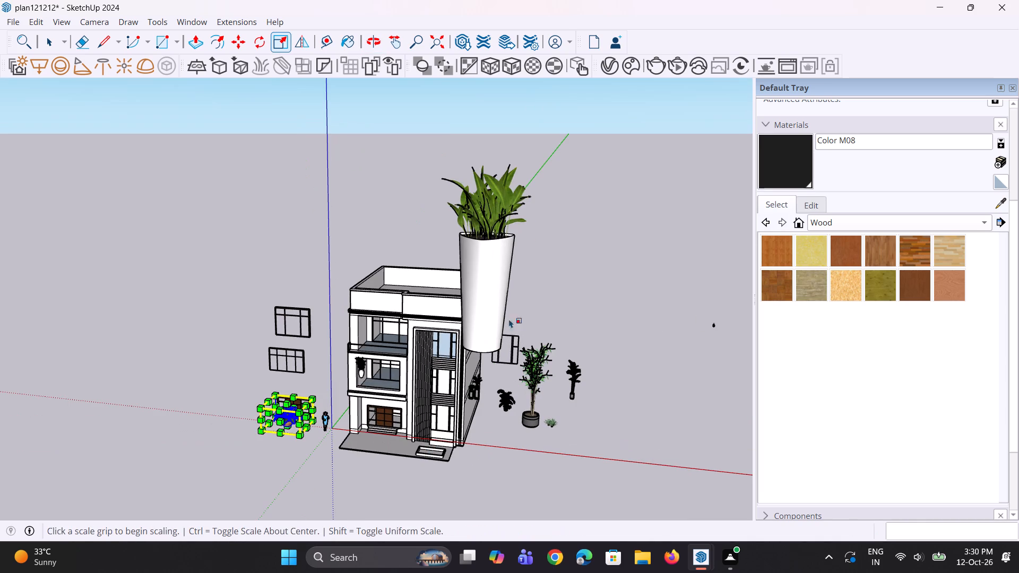
type("v")
key("space")
left_click(487, 295)
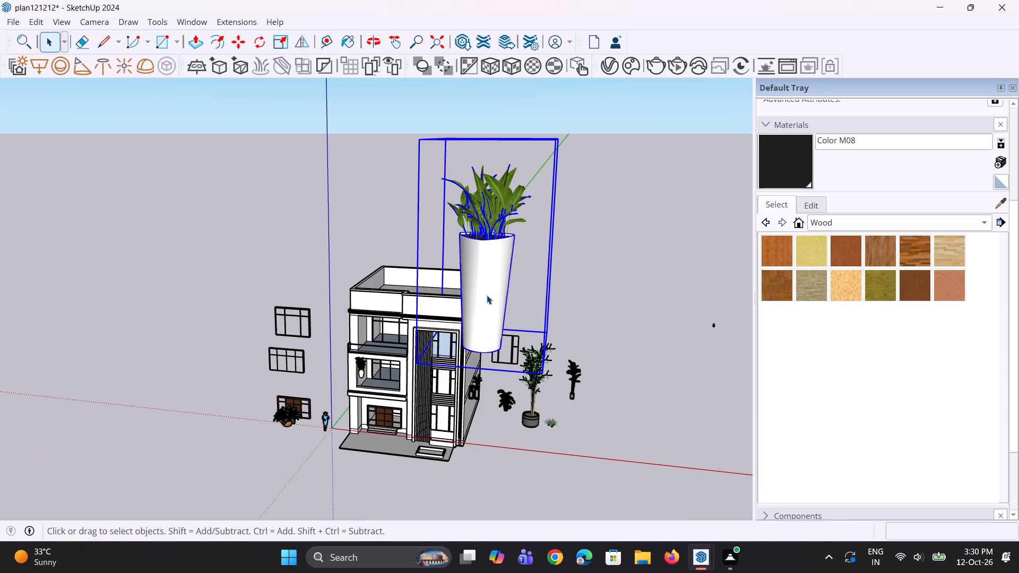
key("s")
left_click(447, 139)
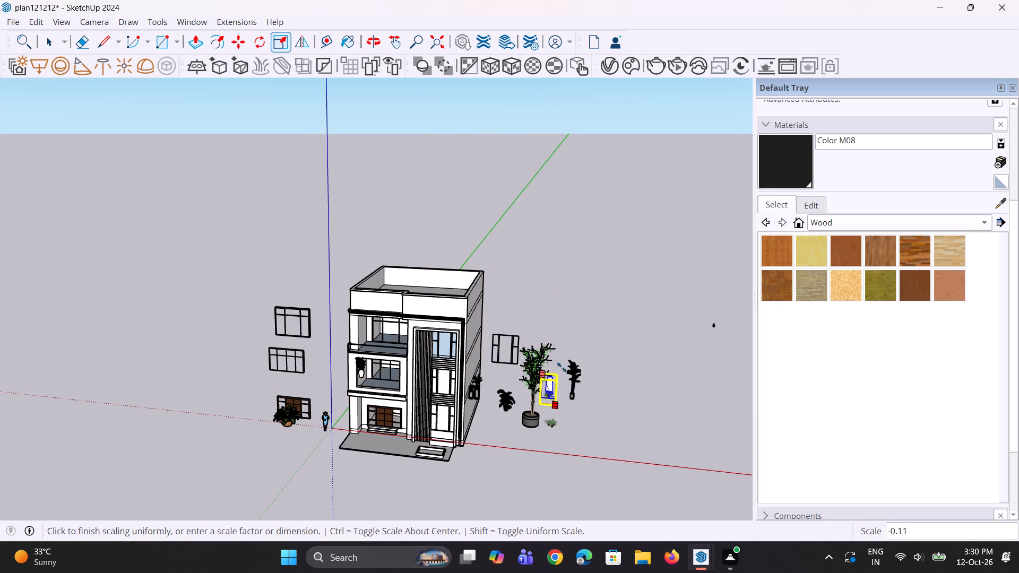
left_click(515, 330)
Move the plant in the tall white pot onto open ground beyond the other plants beside the building.
middle_click_drag(557, 405, 590, 392)
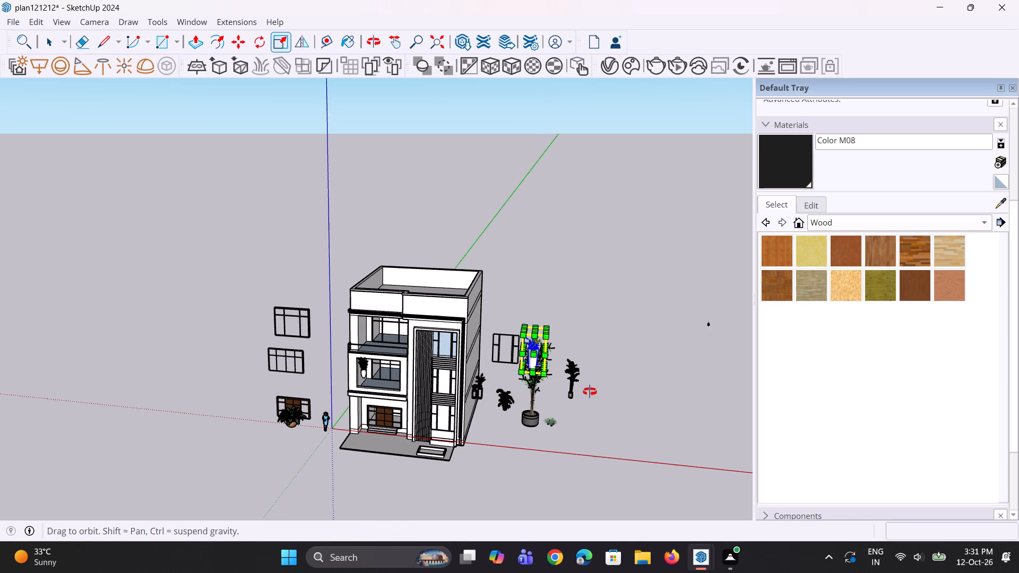
middle_click_drag(590, 392, 594, 389)
scroll(578, 364, "up", 3)
key("m")
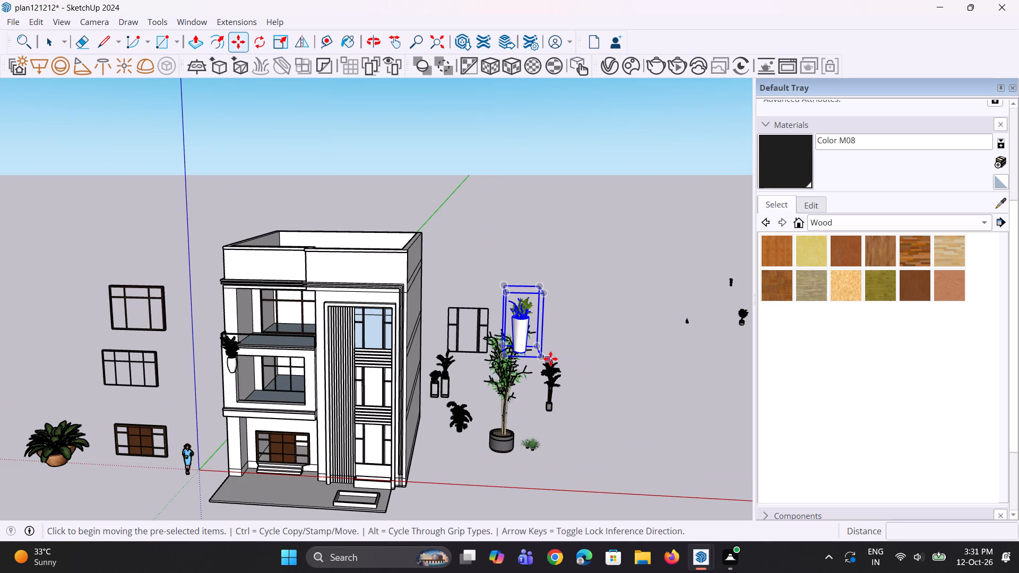
left_click(548, 358)
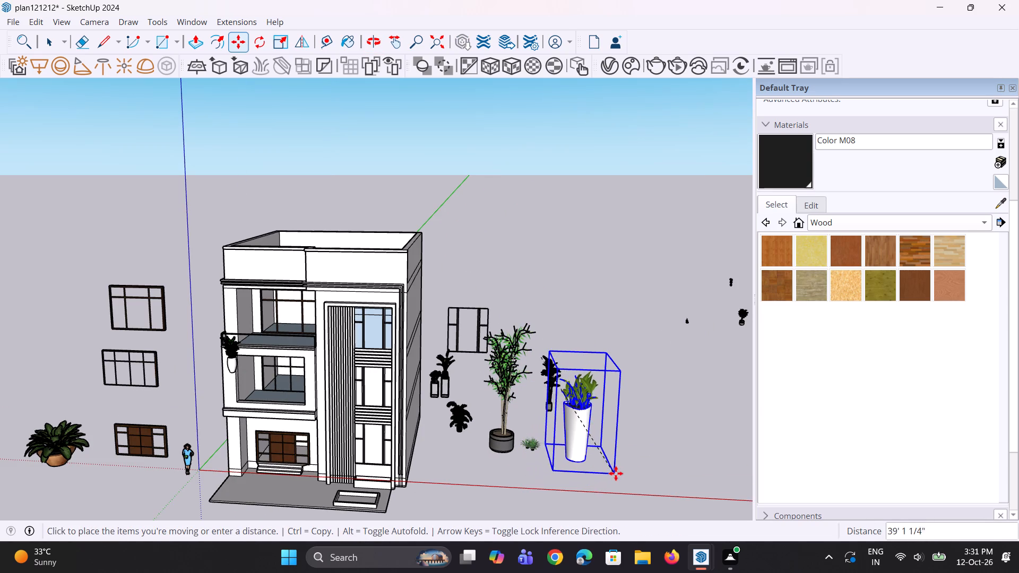
left_click(627, 468)
middle_click_drag(598, 428, 565, 412)
scroll(565, 412, "down", 5)
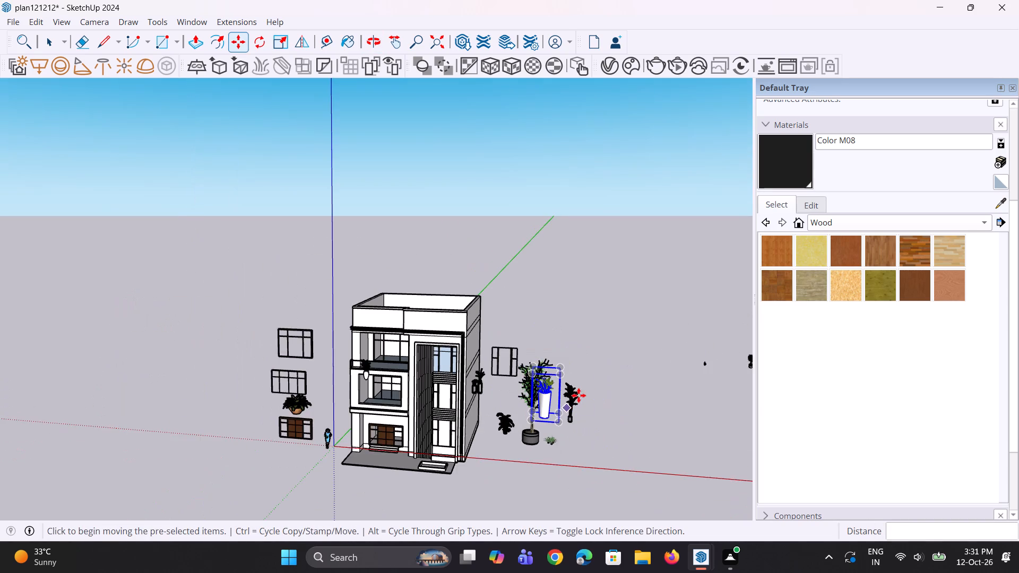
left_click(561, 423)
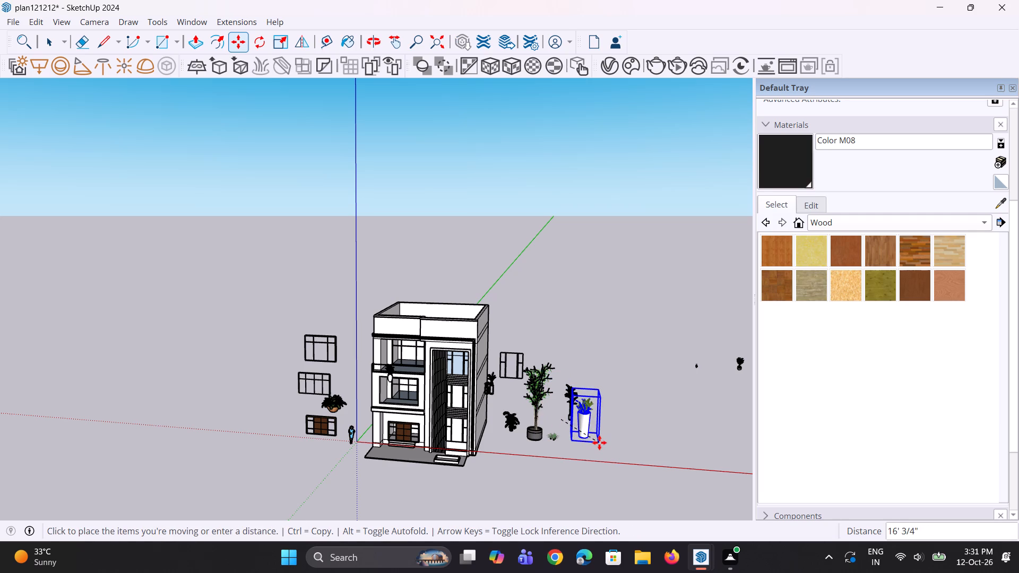
left_click(599, 442)
Scale the plant in the tall white pot down further, uniformly, to roughly the height of the standing figure.
key("s")
scroll(578, 387, "up", 3)
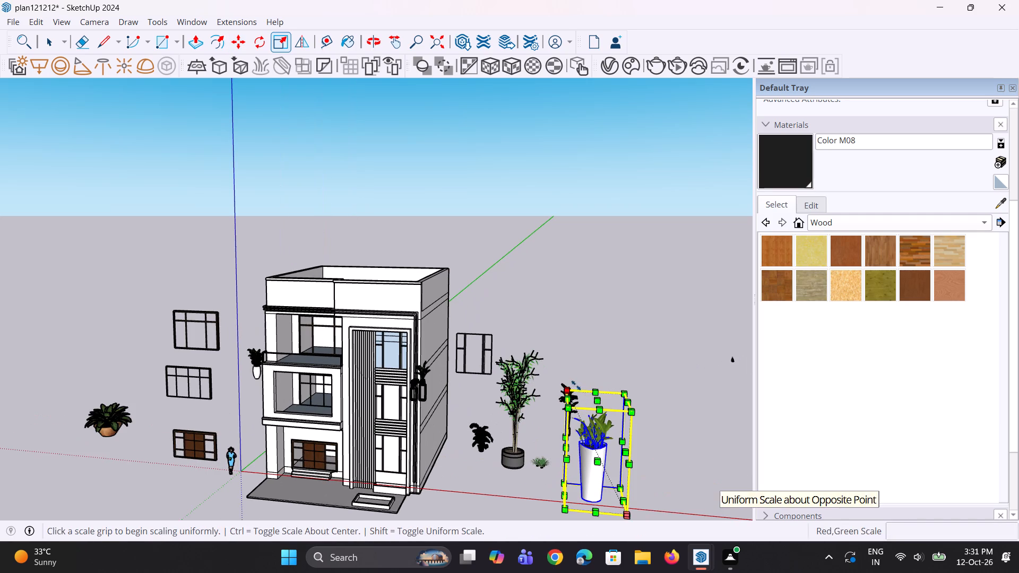
left_click(569, 390)
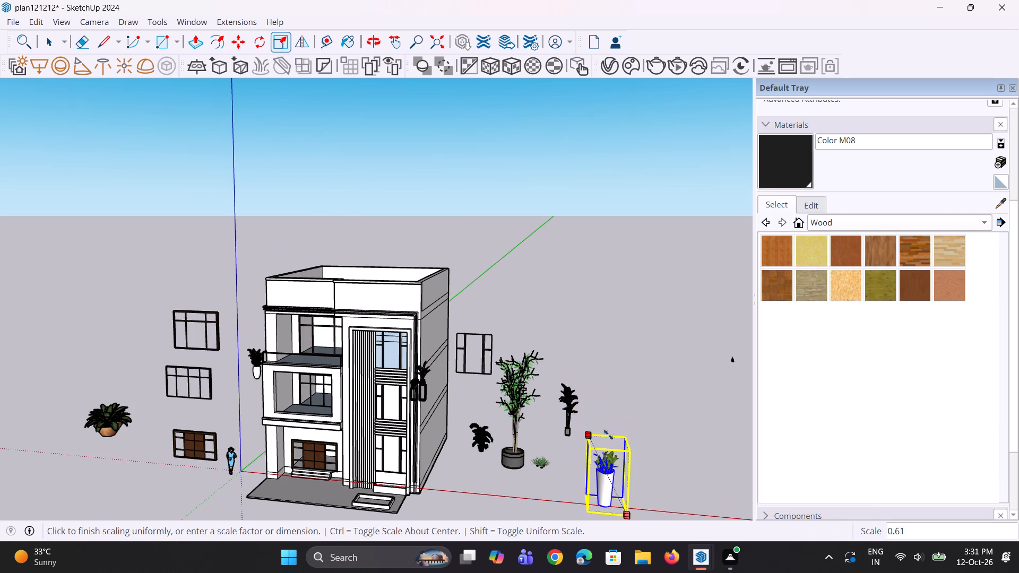
left_click(623, 464)
scroll(623, 464, "down", 4)
key("space")
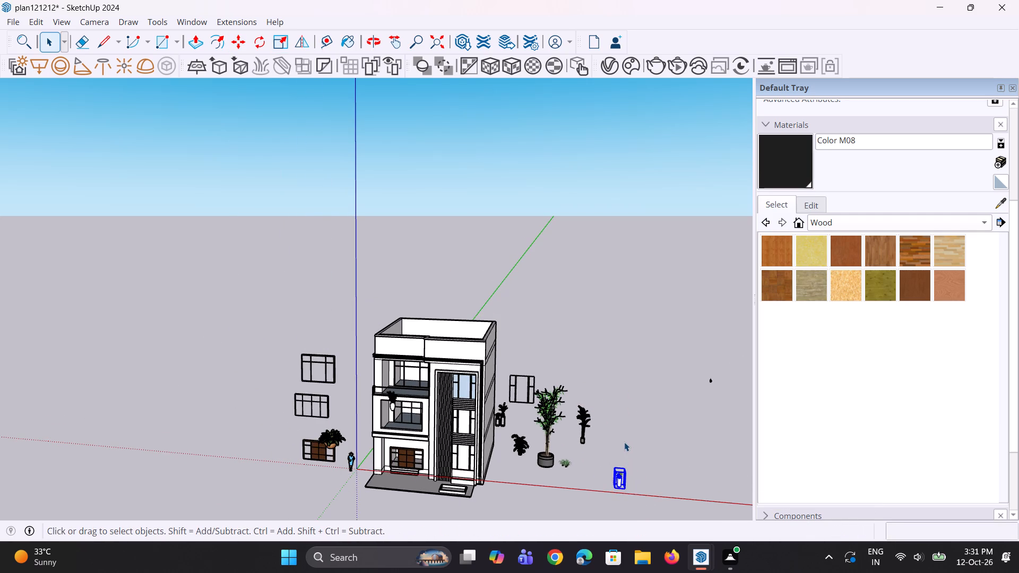
key("space")
left_click(624, 442)
Scale the tall tree in the dark round pot down uniformly to less than one storey high.
scroll(540, 431, "up", 3)
left_click(546, 428)
scroll(547, 428, "down", 4)
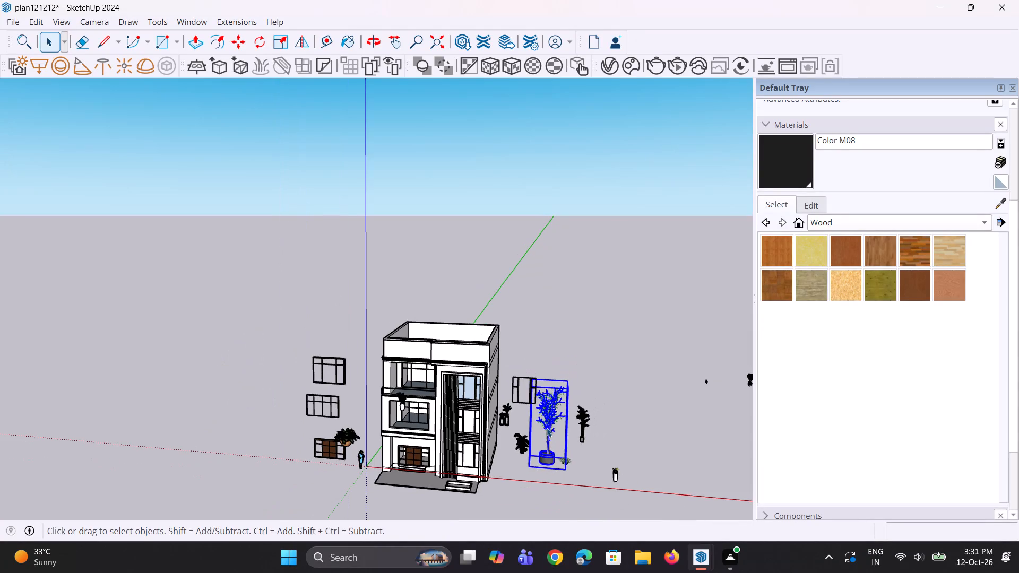
key("s")
scroll(540, 386, "up", 2)
left_click(534, 374)
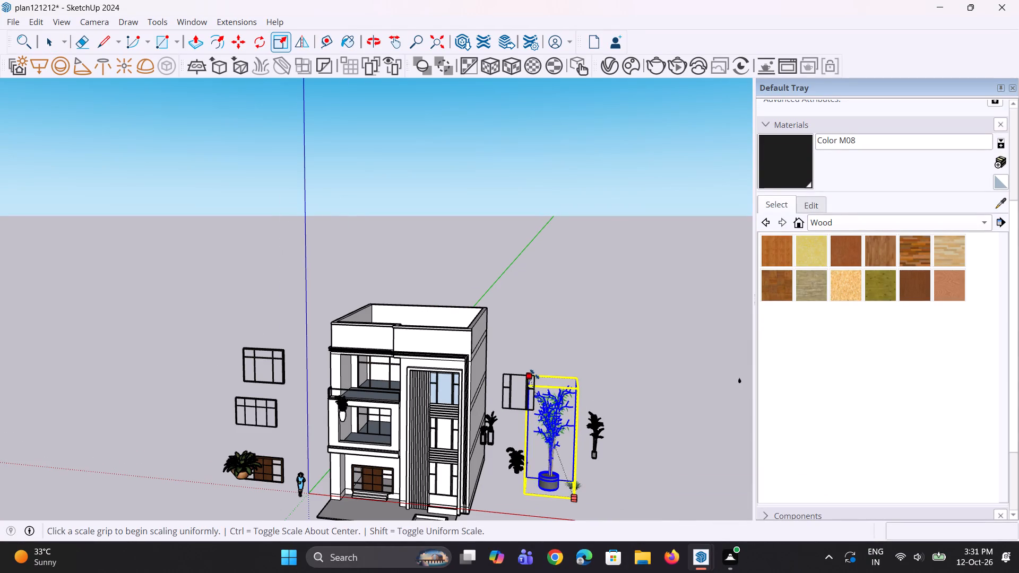
left_click(585, 458)
middle_click_drag(617, 503, 638, 477)
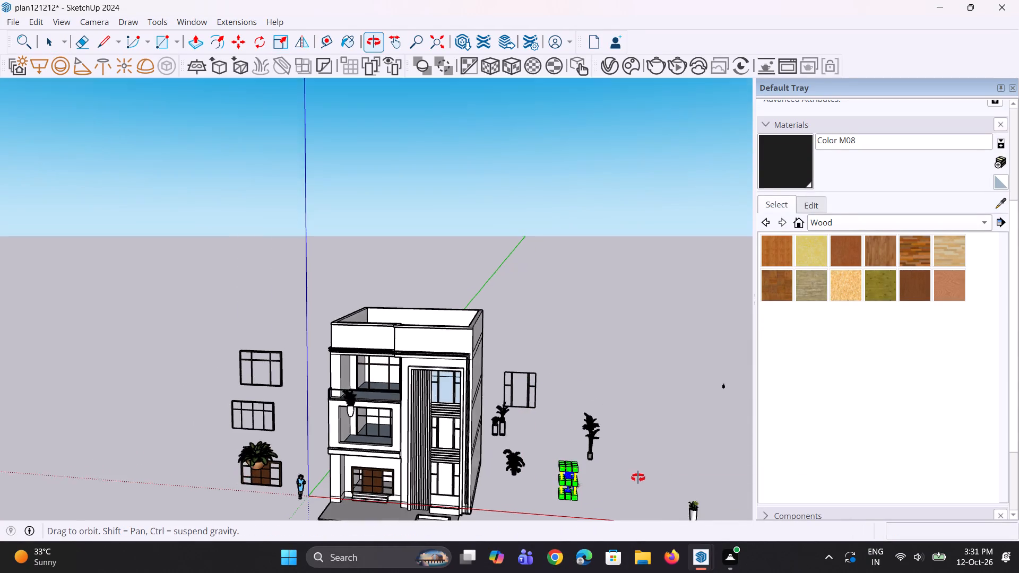
middle_click_drag(638, 477, 638, 462)
scroll(610, 446, "down", 5)
middle_click_drag(605, 448, 605, 504)
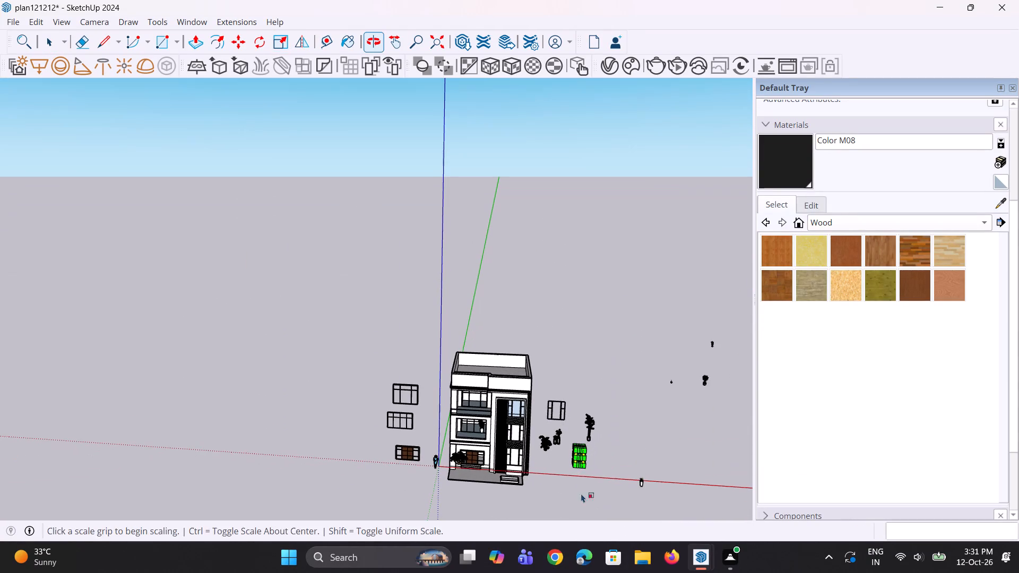
key("space")
key("space")
key("space")
Move the broad-leaved plant in the wooden bowl from beside the spare windows to the building's other side.
scroll(437, 461, "up", 2)
scroll(498, 454, "up", 7)
scroll(451, 403, "down", 9)
scroll(541, 453, "up", 11)
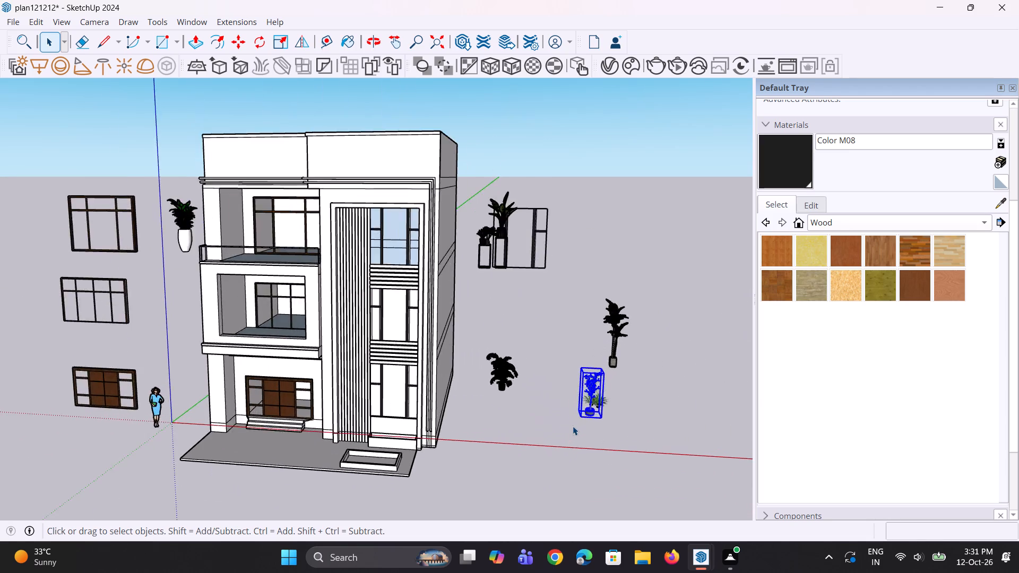
scroll(573, 426, "up", 2)
scroll(573, 426, "down", 4)
left_click(68, 340)
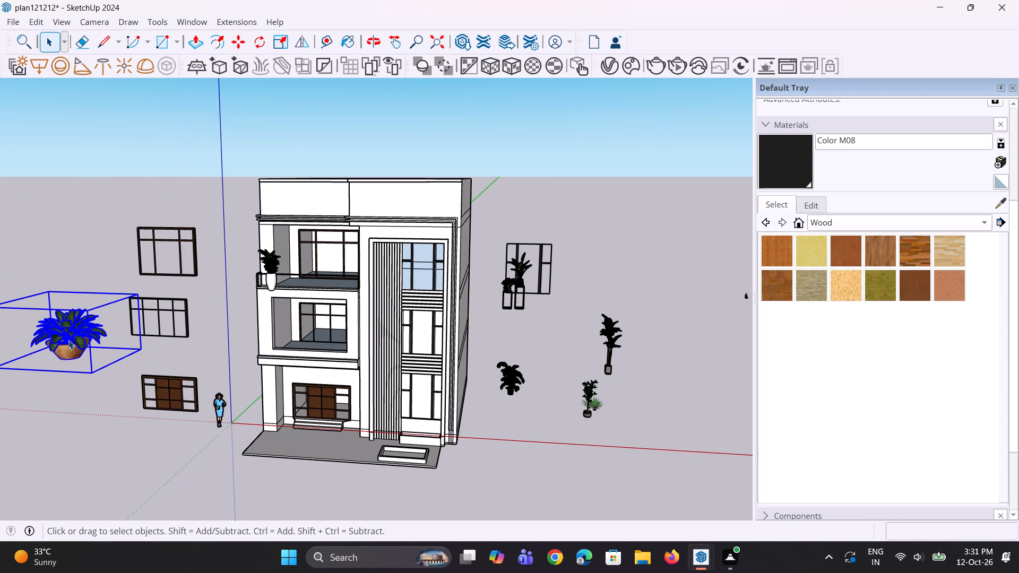
key("m")
left_click(111, 350)
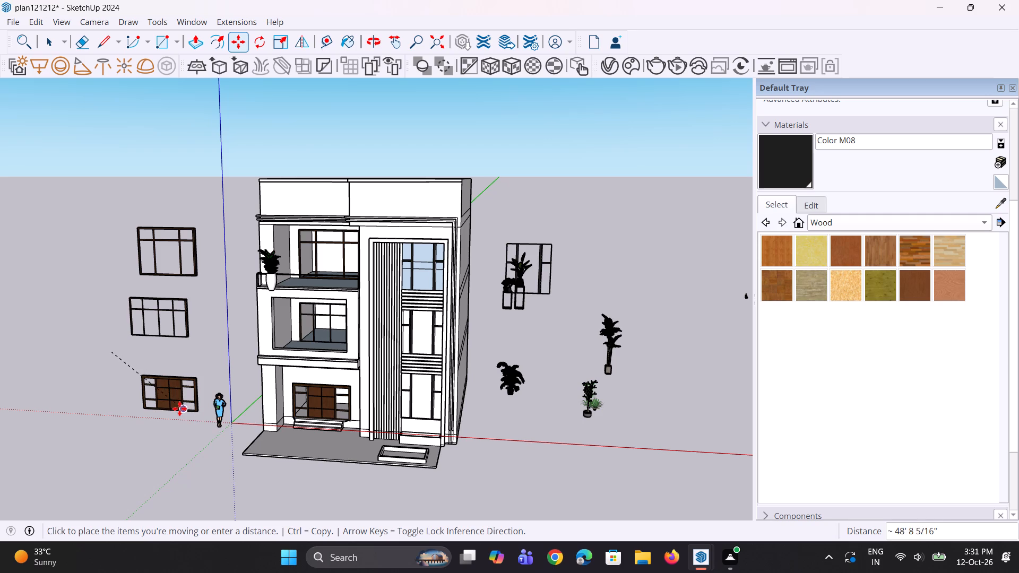
left_click(253, 370)
Scale the broad-leaved plant in the wooden bowl down uniformly to a small fraction of its size.
key("s")
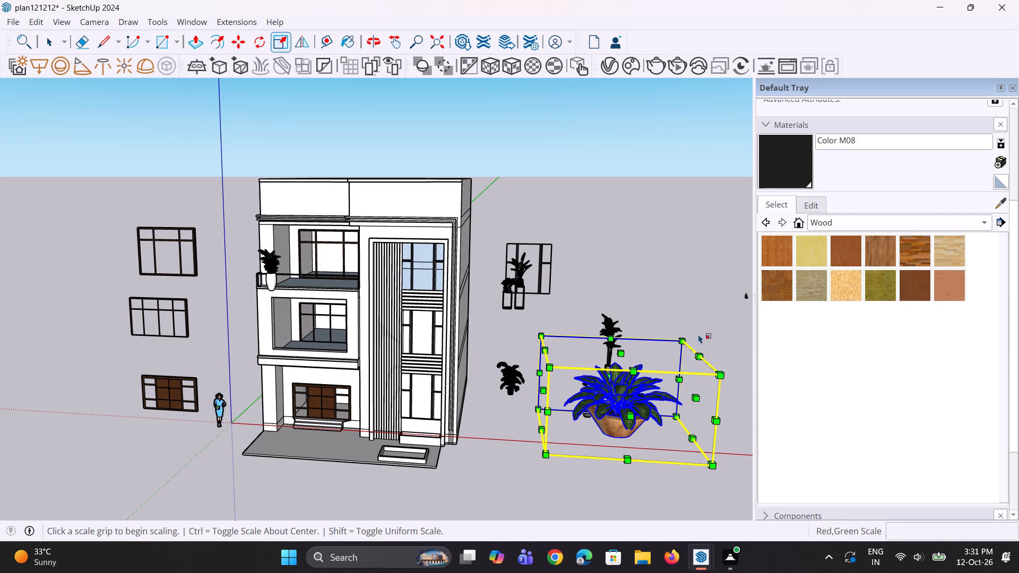
left_click(685, 341)
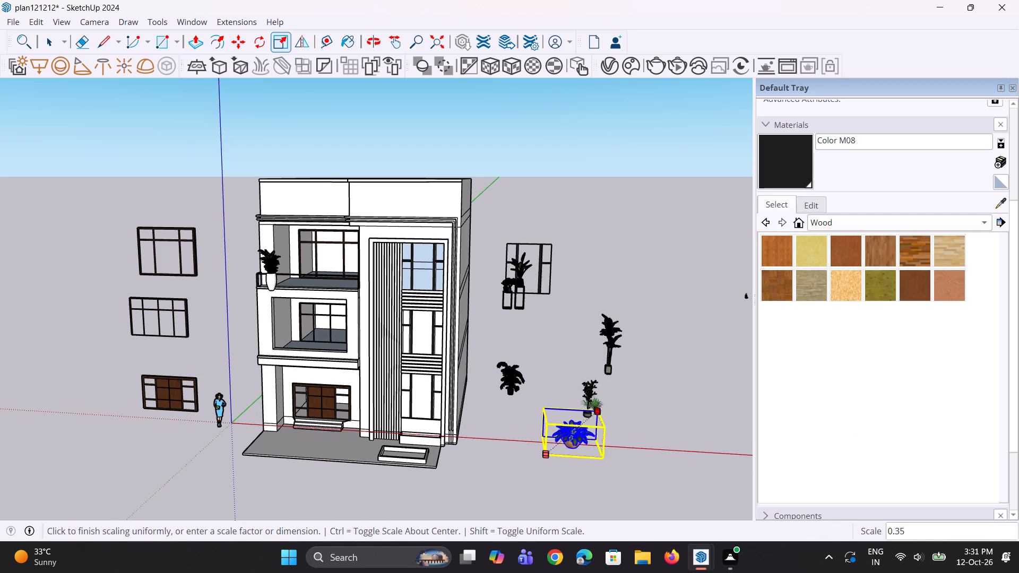
left_click(567, 440)
scroll(539, 473, "up", 4)
scroll(539, 467, "down", 2)
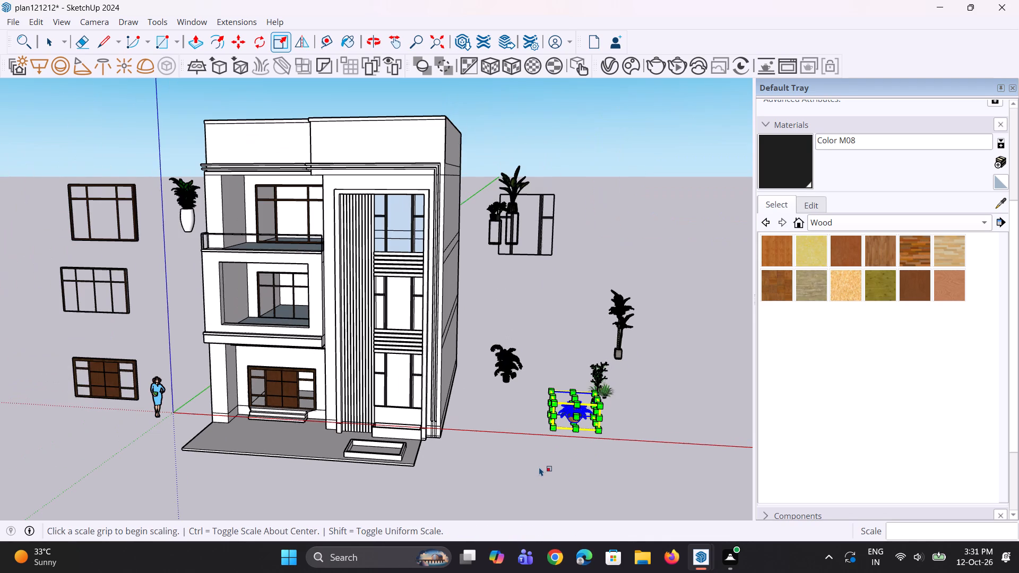
Move the small bowl plant onto the front paving near the fluted wall panel, beside the curbed bed.
key("m")
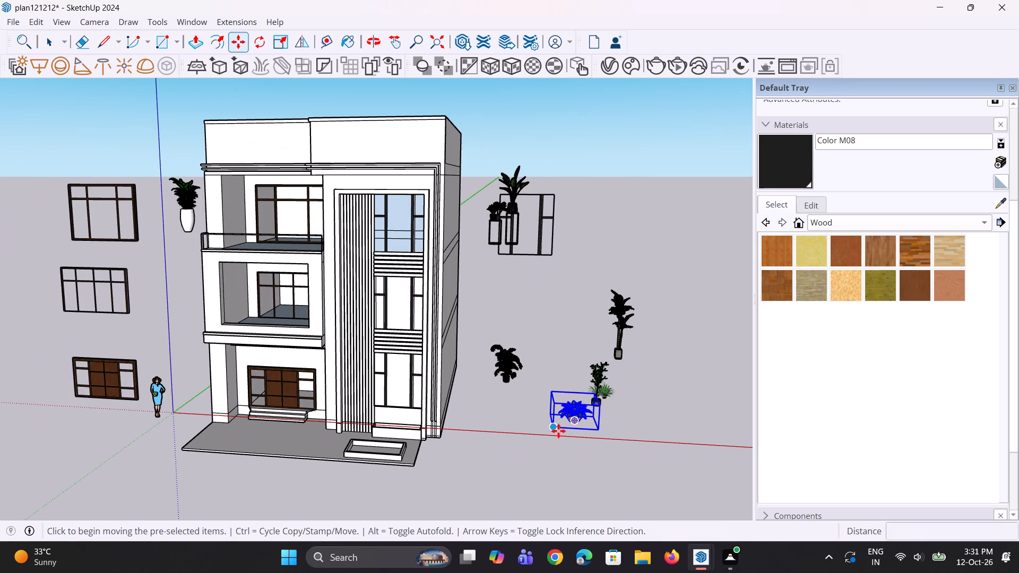
left_click(558, 431)
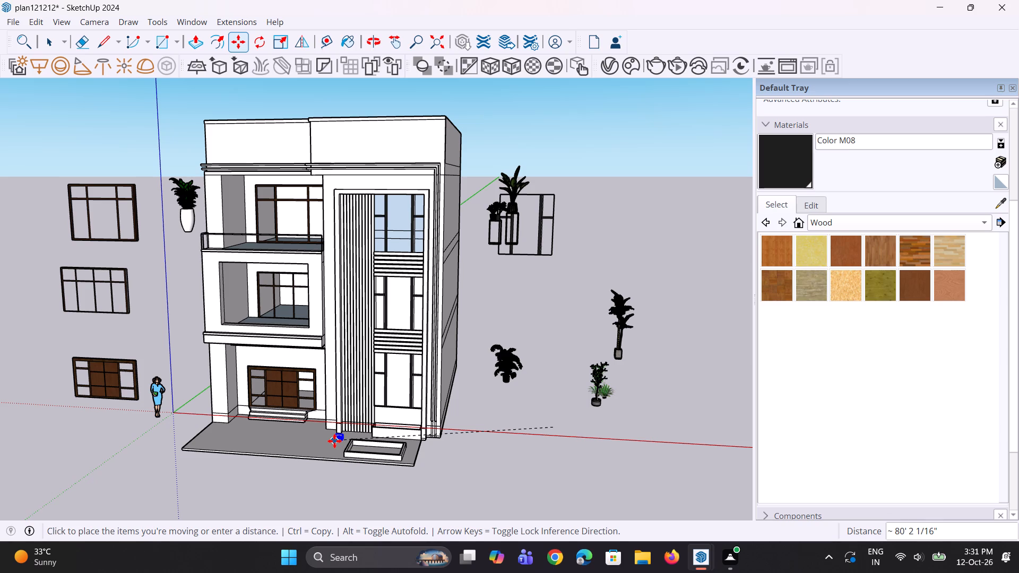
scroll(340, 438, "up", 12)
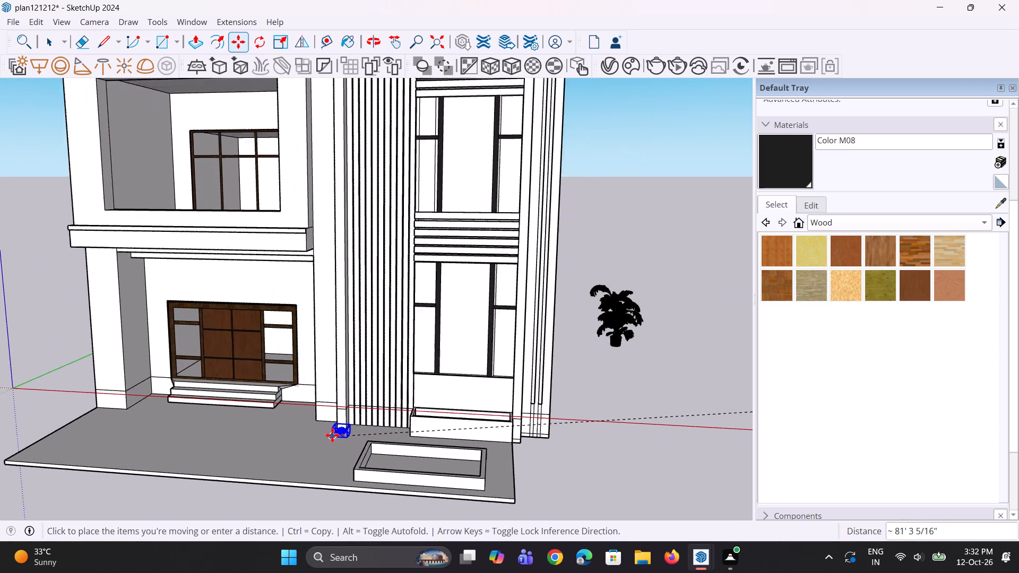
left_click(308, 454)
Scale the bowl plant on the front paving up uniformly by about 6.5.
middle_click_drag(371, 467, 409, 500)
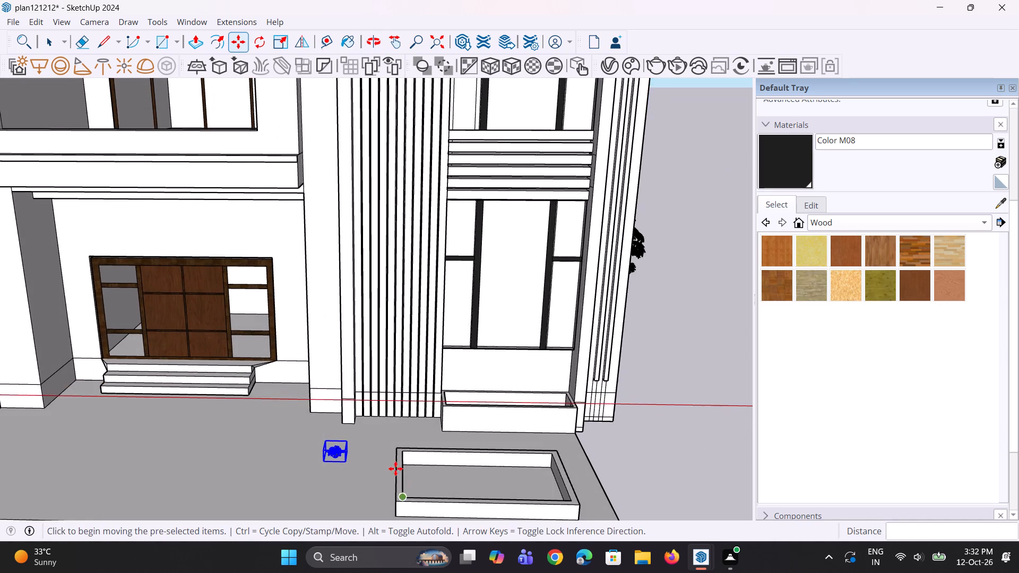
scroll(240, 285, "down", 3)
scroll(313, 371, "down", 1)
middle_click_drag(318, 381, 339, 415)
scroll(331, 419, "up", 5)
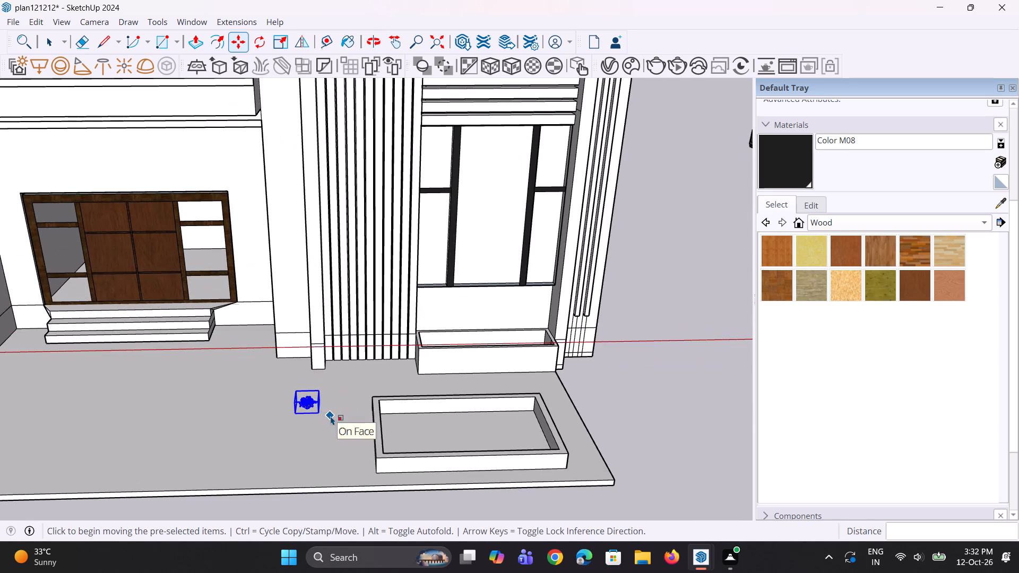
key("s")
scroll(331, 416, "up", 6)
left_click(309, 377)
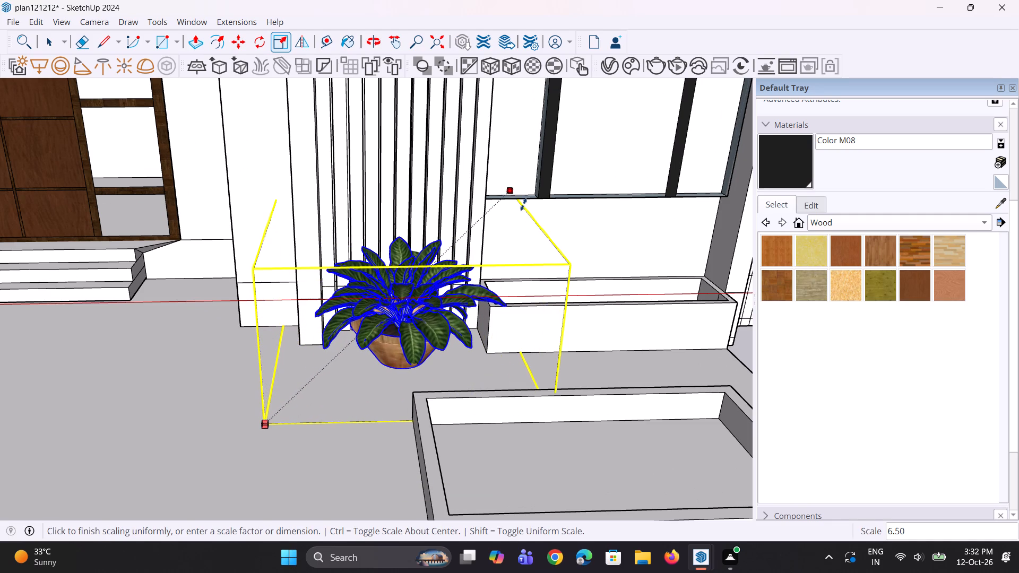
left_click(523, 204)
scroll(424, 280, "down", 9)
middle_click_drag(420, 342, 413, 289)
scroll(413, 305, "down", 10)
middle_click_drag(414, 356, 408, 322)
scroll(408, 322, "down", 4)
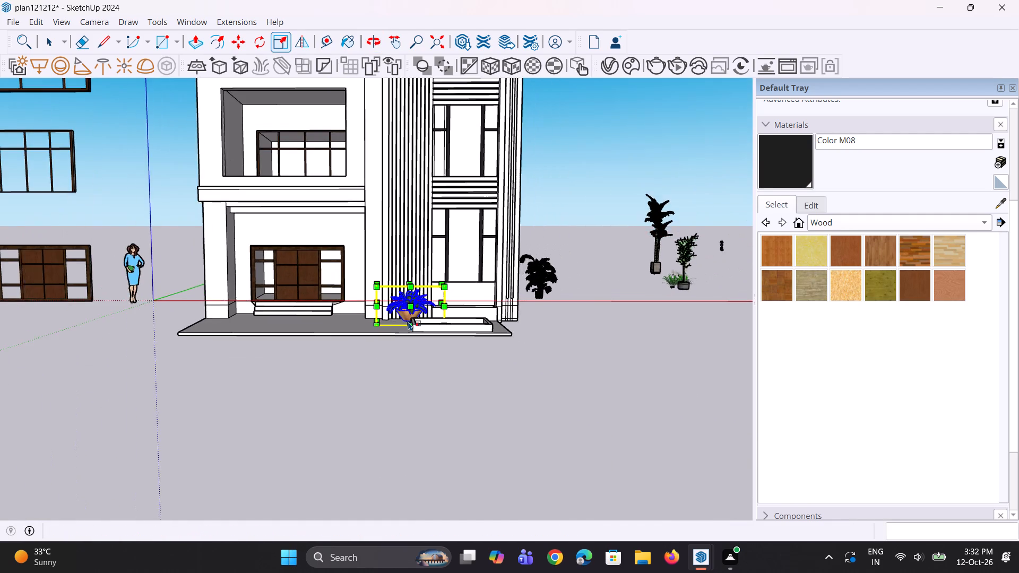
scroll(408, 322, "down", 2)
middle_click_drag(408, 322, 411, 336)
scroll(411, 337, "down", 3)
key("space")
key("space")
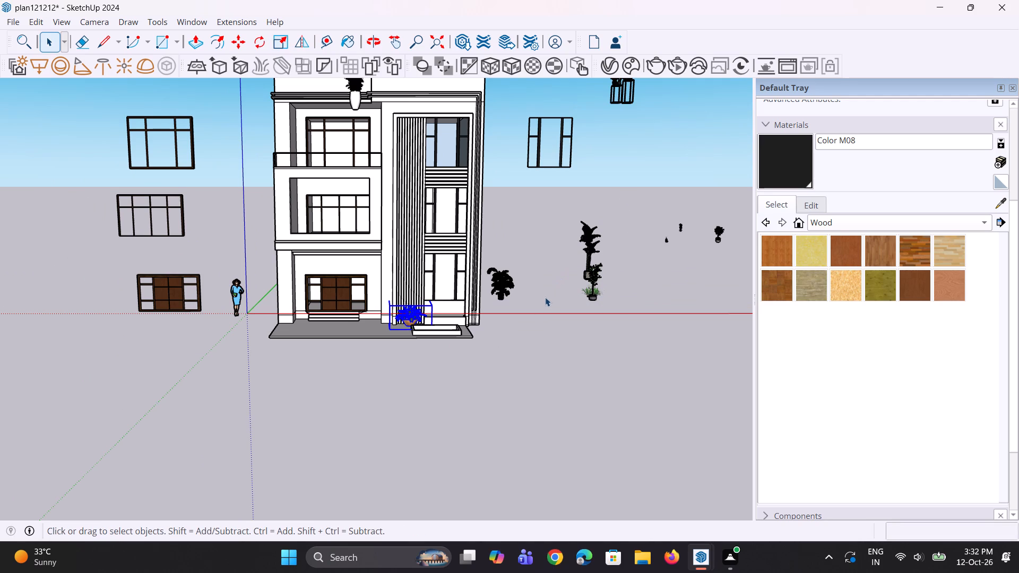
Copy the potted plant Group3_1 to the top-floor balcony's corner next to the fluted panel.
scroll(581, 387, "down", 3)
scroll(498, 378, "down", 5)
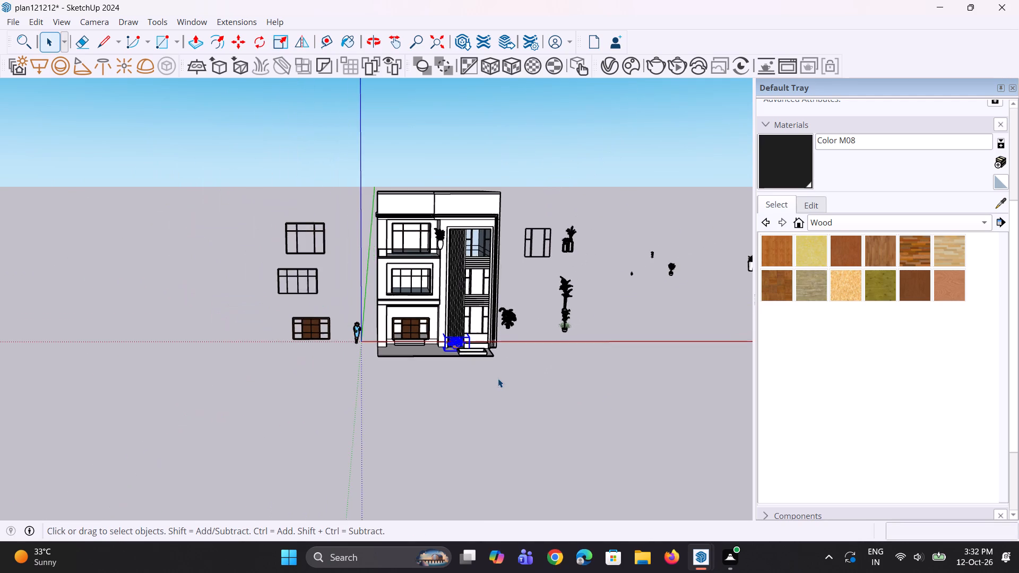
scroll(446, 320, "up", 3)
scroll(432, 164, "up", 3)
left_click(441, 215)
middle_click_drag(442, 225, 451, 245)
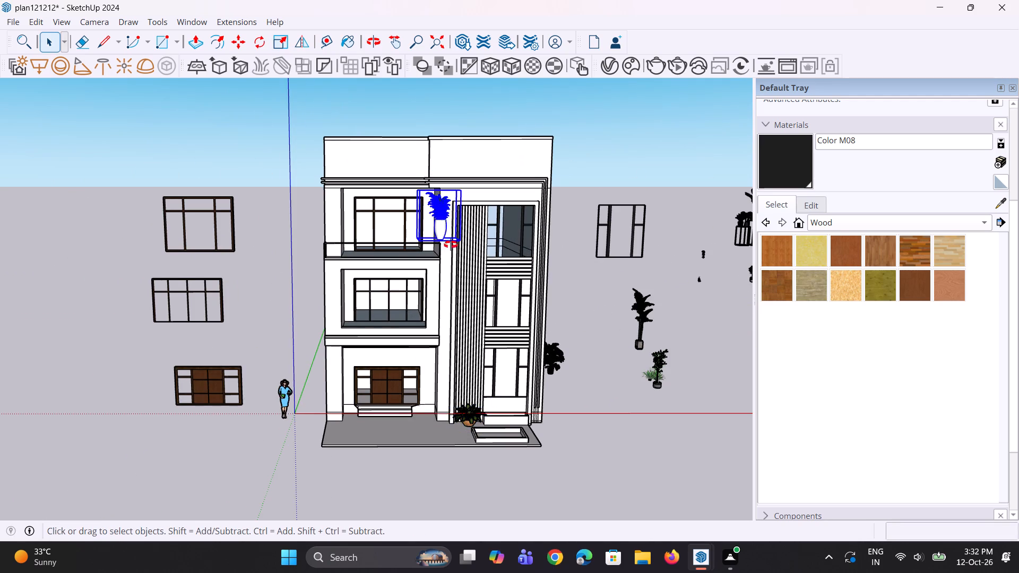
middle_click_drag(451, 245, 461, 266)
key("m")
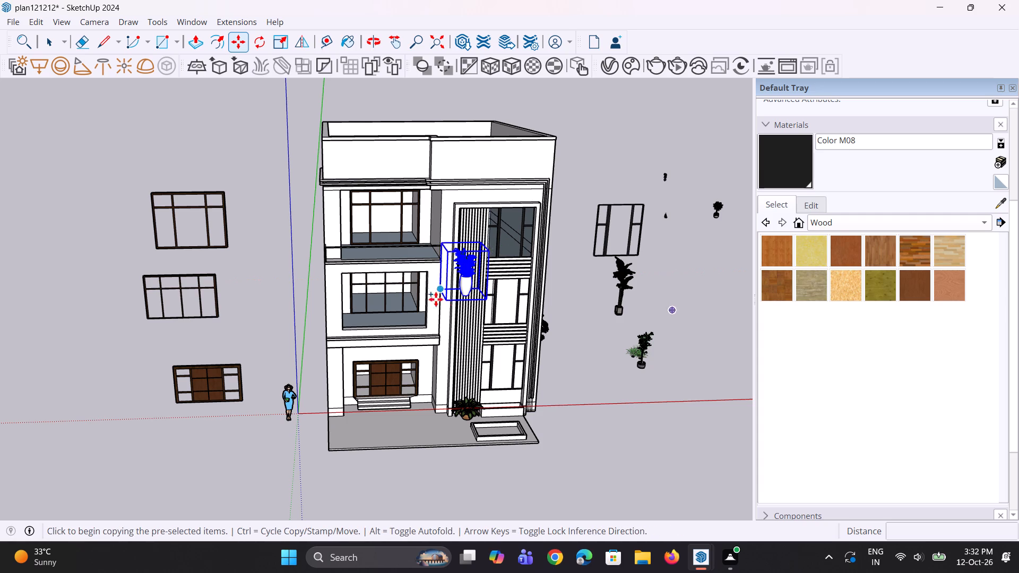
left_click(445, 305)
left_click(419, 261)
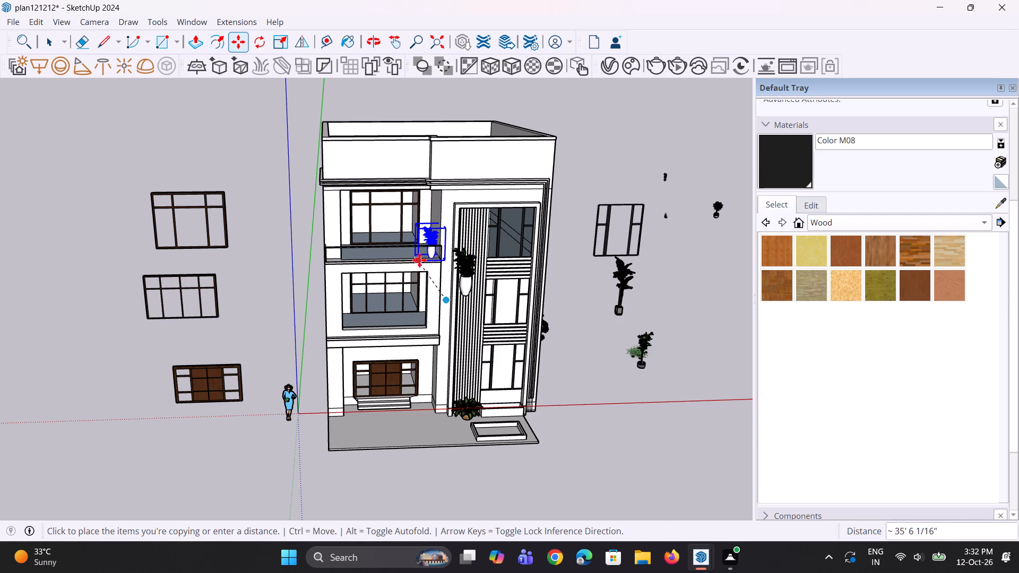
Move the potted plant on the top-floor balcony inward from the railing by about 1' 5".
middle_click_drag(410, 235, 507, 302)
scroll(410, 243, "up", 11)
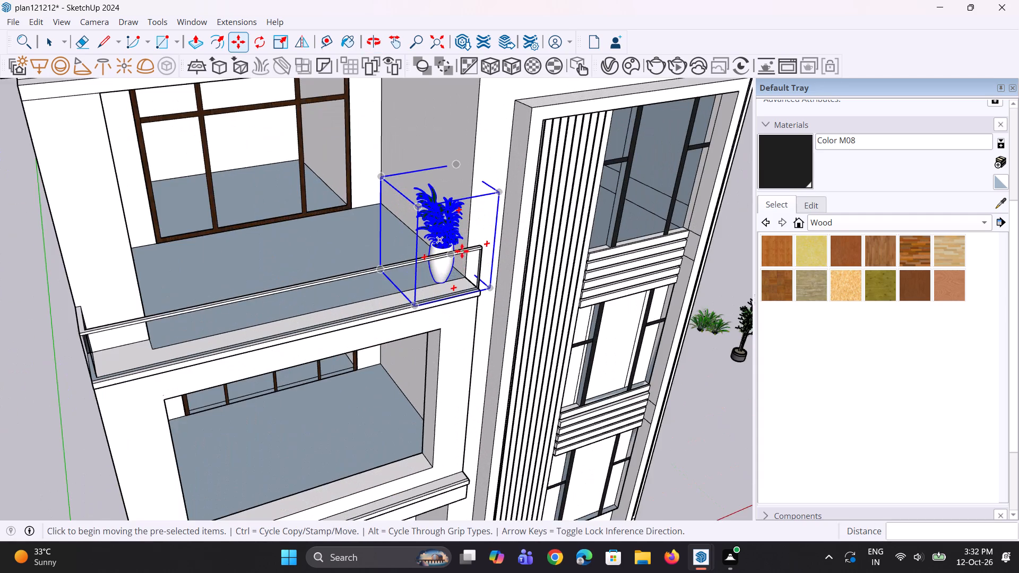
scroll(462, 251, "up", 12)
middle_click_drag(416, 302, 533, 332)
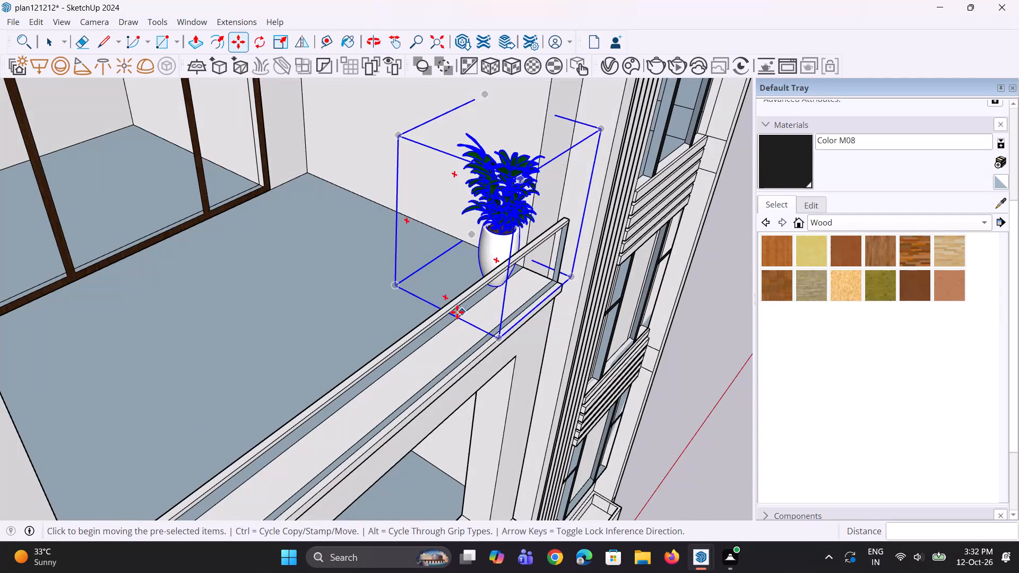
left_click(499, 335)
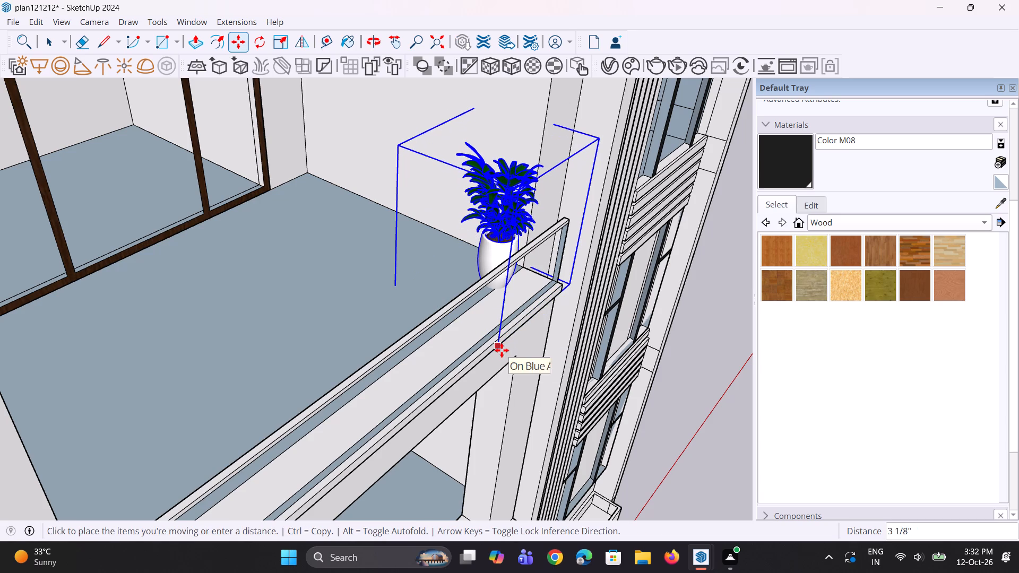
left_click(501, 341)
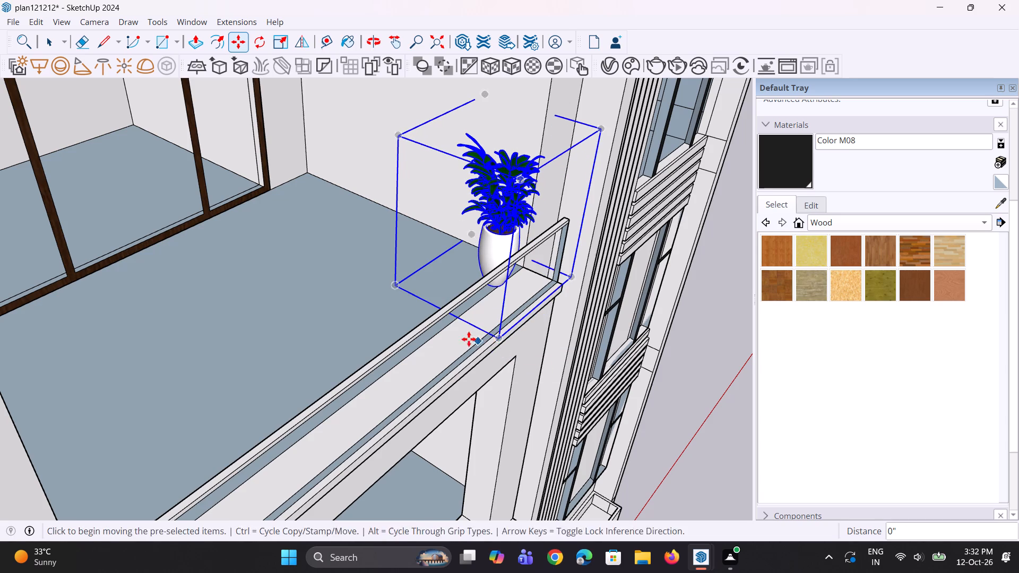
middle_click_drag(469, 339, 551, 361)
left_click(456, 301)
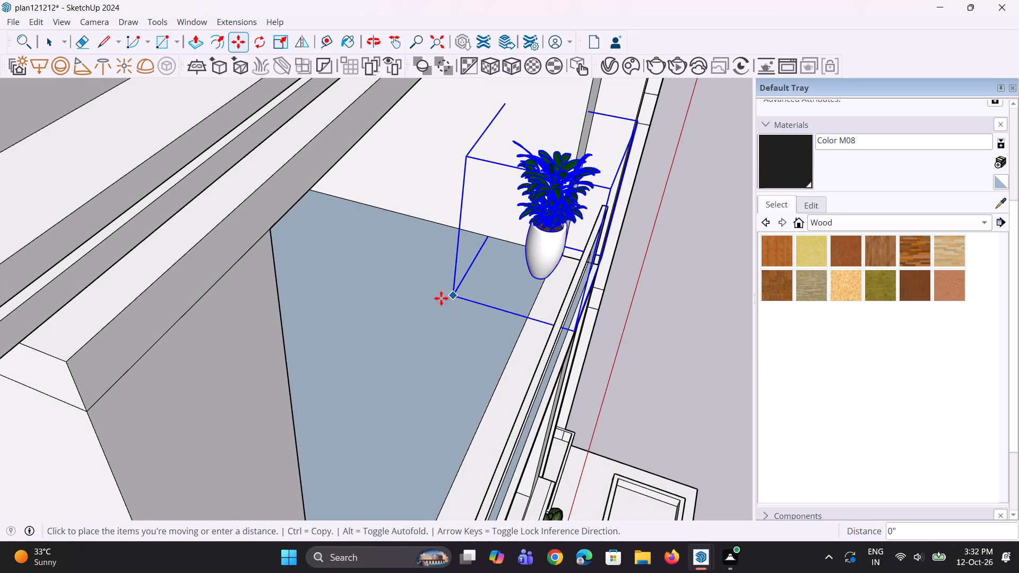
left_click(409, 286)
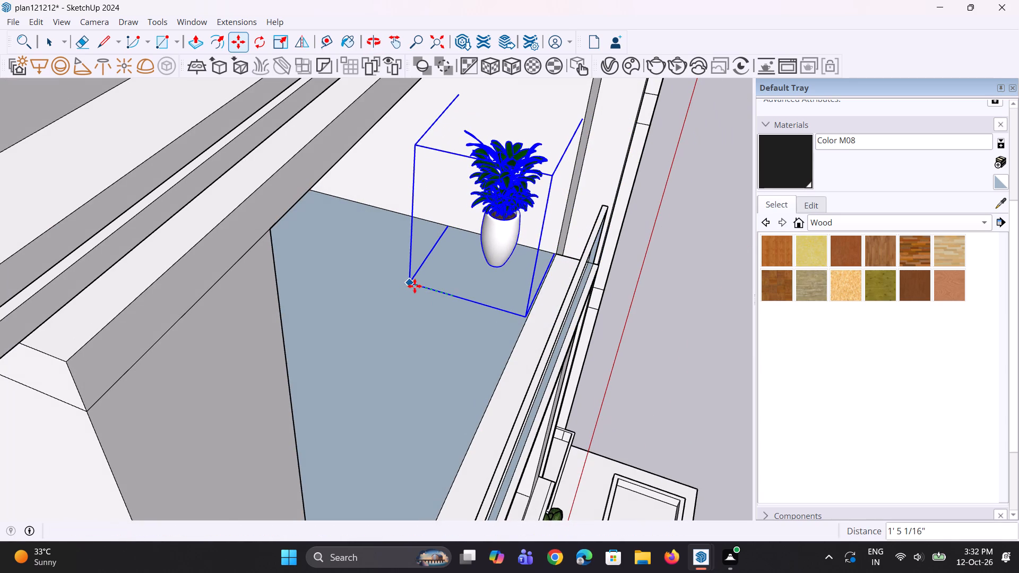
Reposition the top-floor balcony plant in its corner, shifting it about 1' 3" back toward the railing.
middle_click_drag(529, 280, 414, 275)
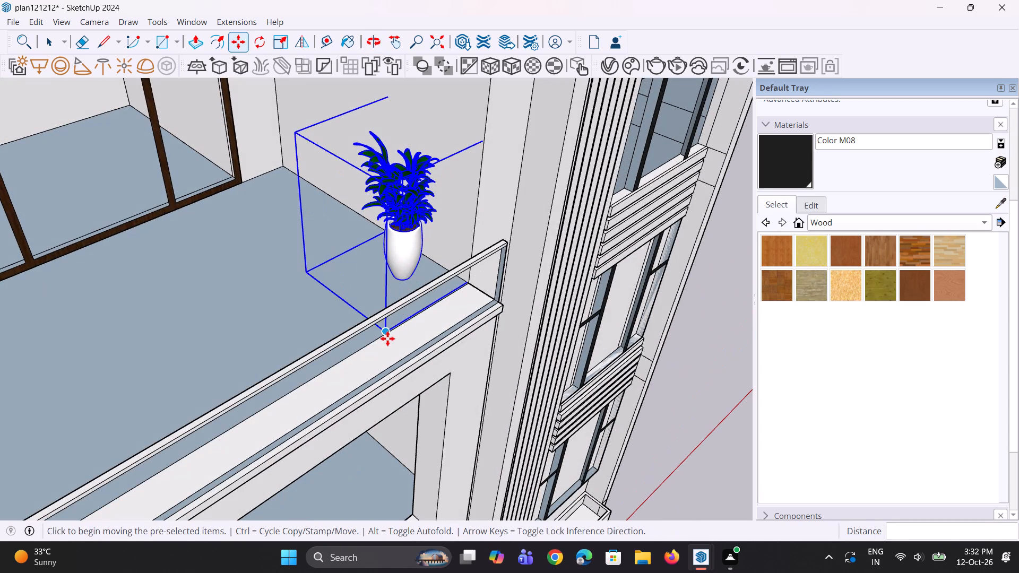
left_click(387, 338)
left_click(364, 346)
scroll(420, 369, "down", 5)
middle_click_drag(453, 370, 381, 334)
scroll(347, 319, "up", 4)
left_click(335, 339)
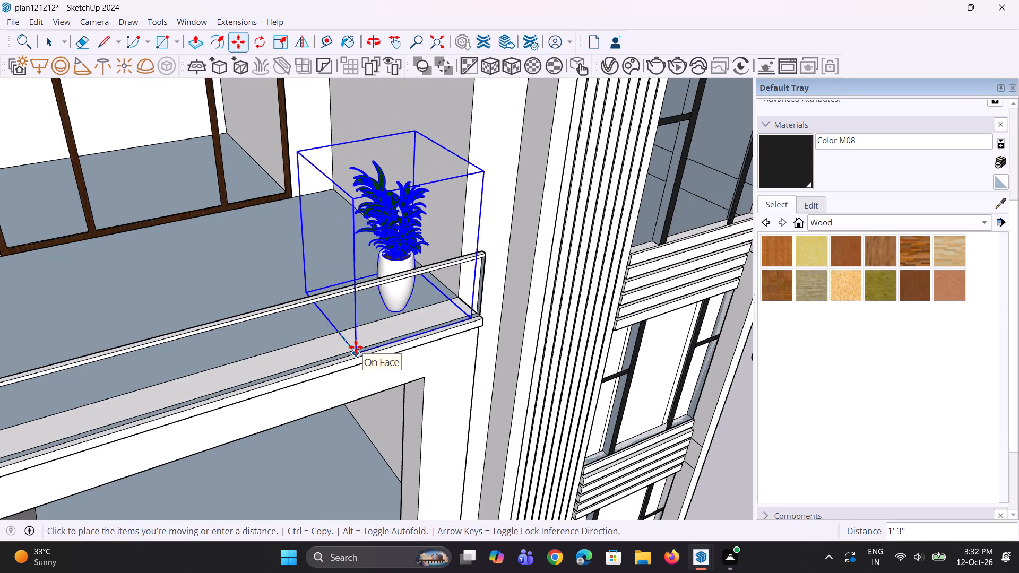
left_click(356, 347)
Scale the potted plant in the top-floor balcony corner up uniformly by 1.38.
middle_click_drag(387, 372, 343, 347)
key("s")
scroll(343, 347, "down", 4)
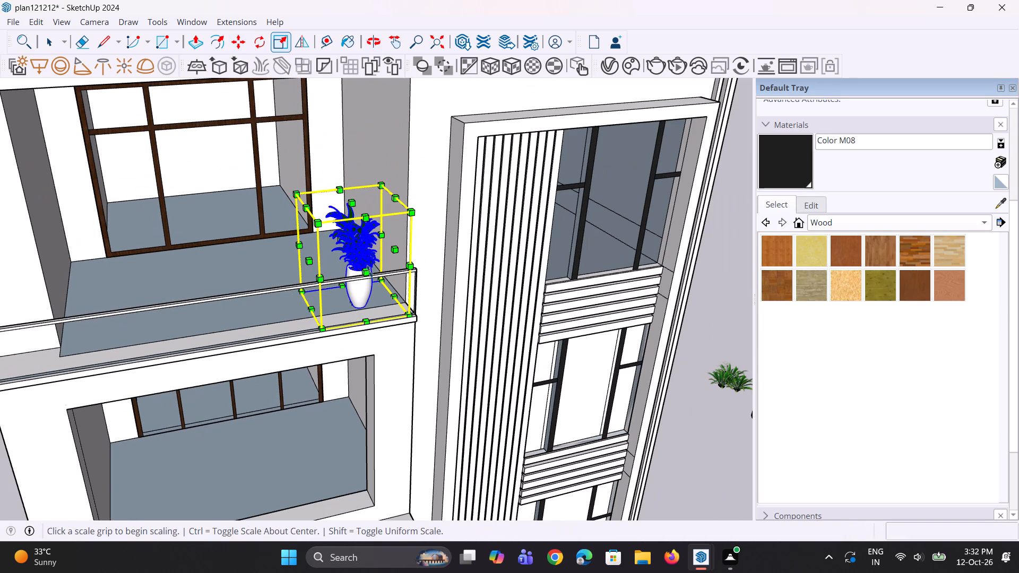
left_click(381, 183)
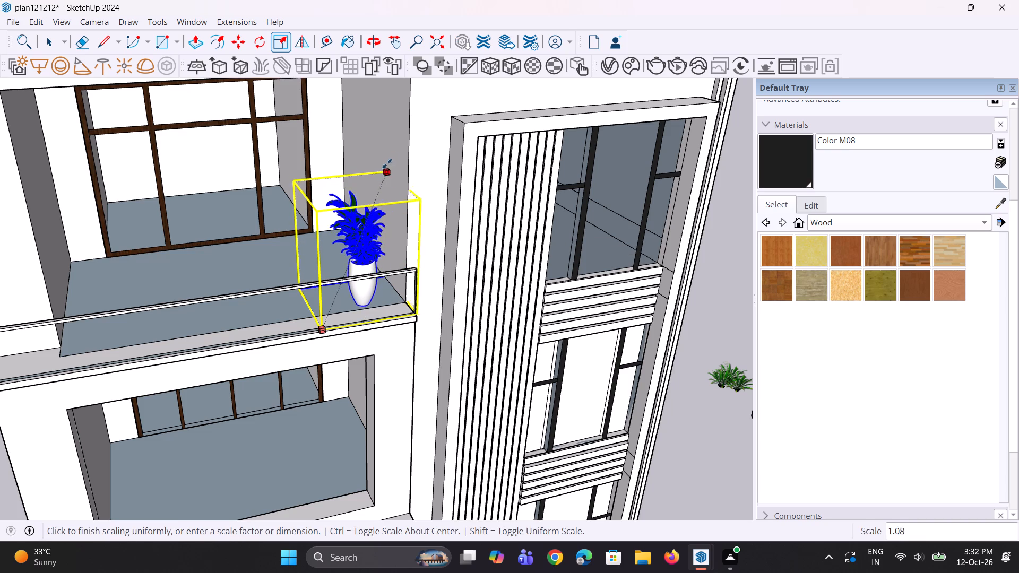
left_click(402, 136)
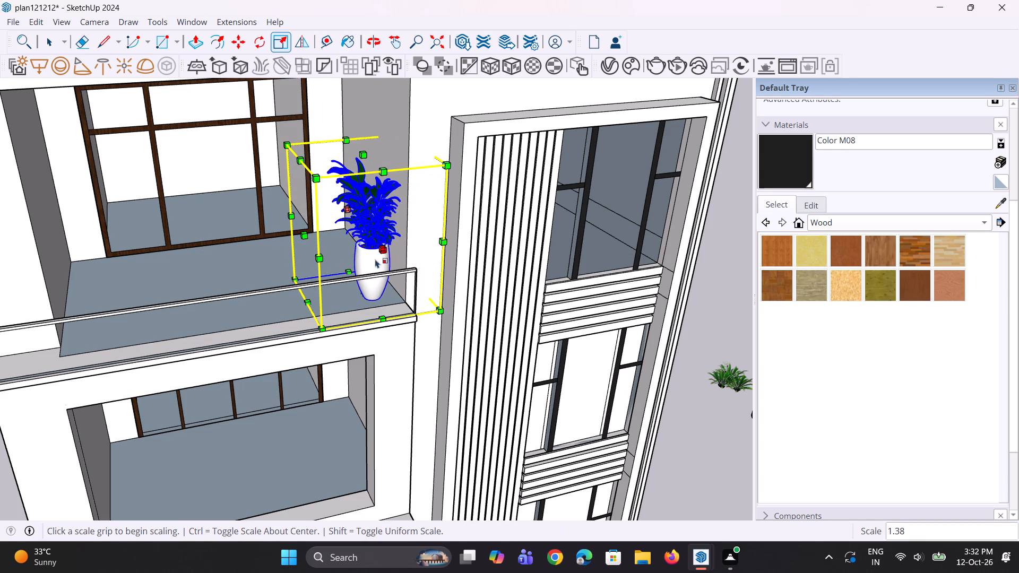
Shift the enlarged plant about 8" away from the fluted panel and fine-tune its place in the top-floor balcony corner.
scroll(347, 322, "up", 2)
key("m")
left_click(319, 330)
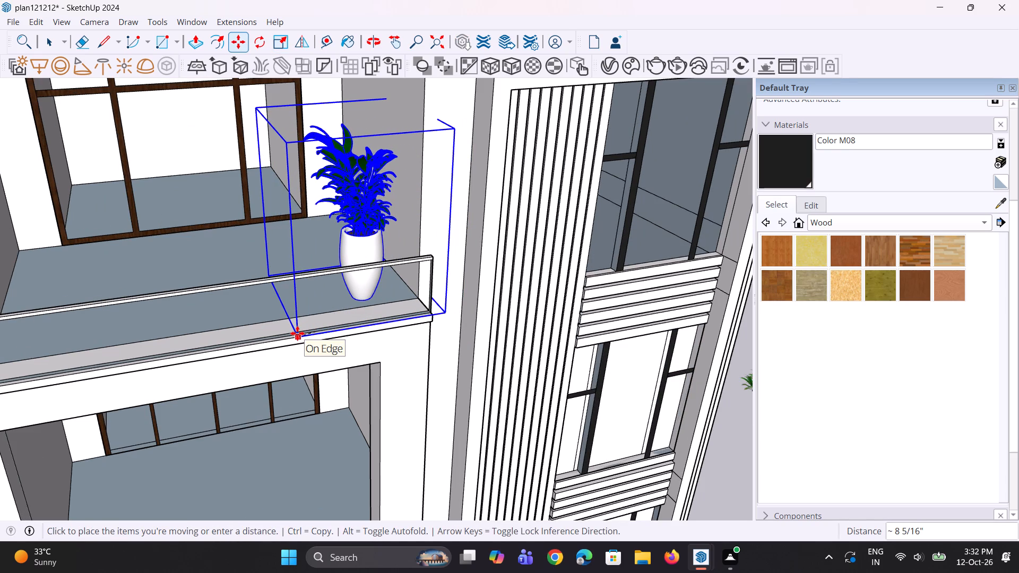
left_click(297, 333)
scroll(300, 333, "down", 10)
middle_click_drag(326, 334, 326, 329)
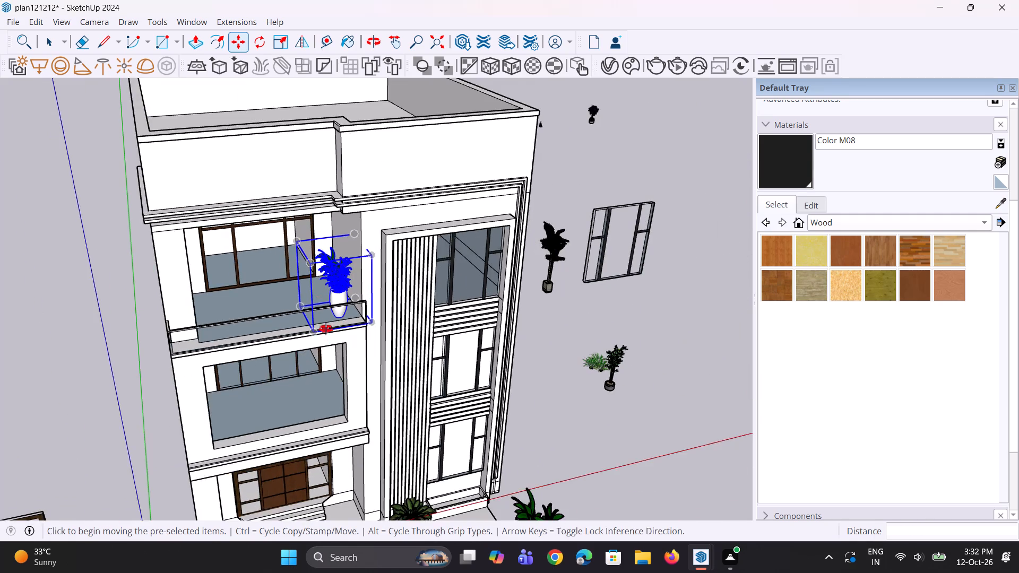
middle_click_drag(326, 329, 325, 312)
scroll(303, 335, "up", 9)
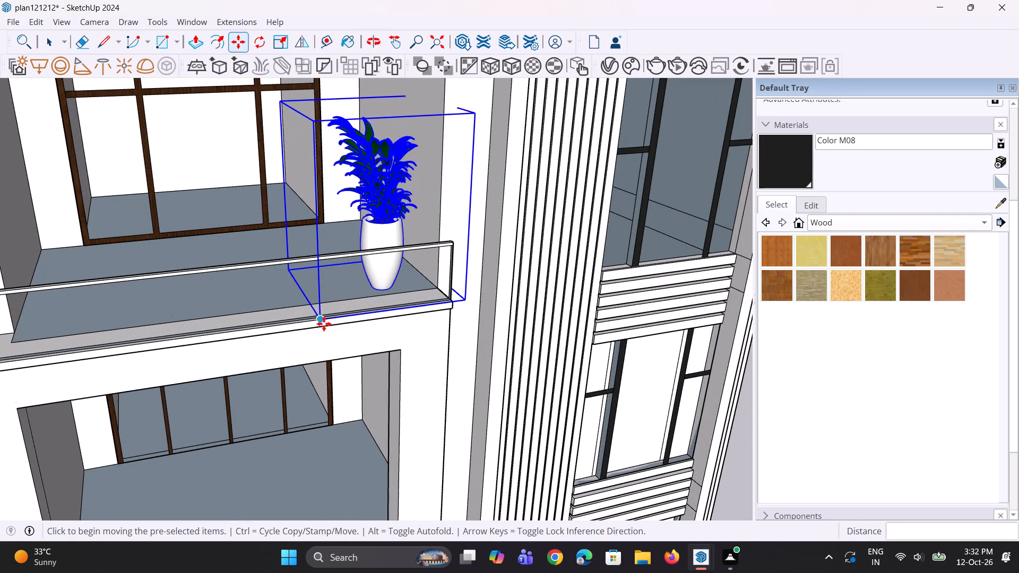
left_click(324, 324)
left_click(329, 329)
Copy the top-floor balcony plant straight down 10' 1" into the middle-floor balcony.
middle_click_drag(353, 335, 331, 323)
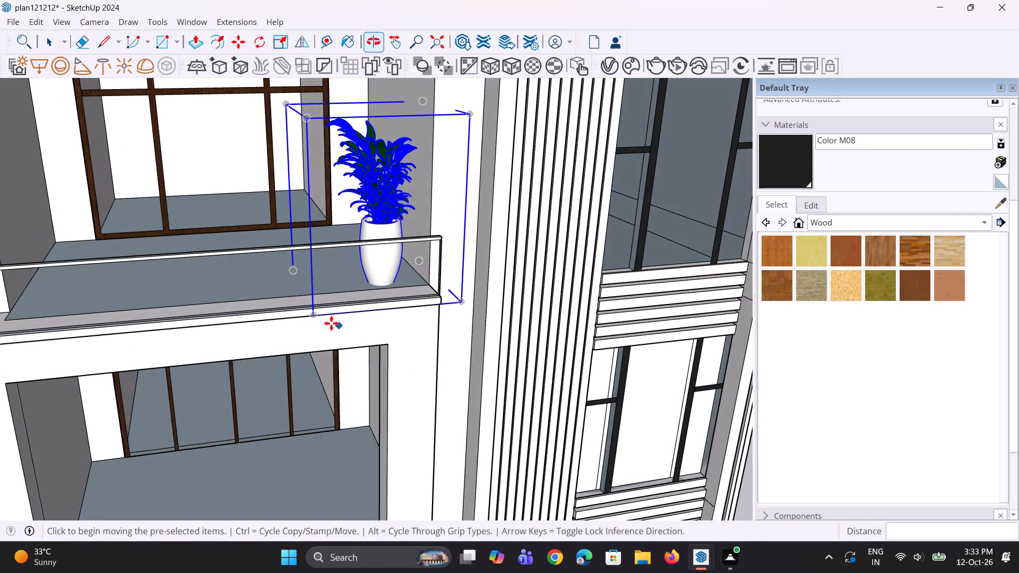
scroll(331, 323, "down", 5)
key("m")
middle_click_drag(392, 326, 383, 303)
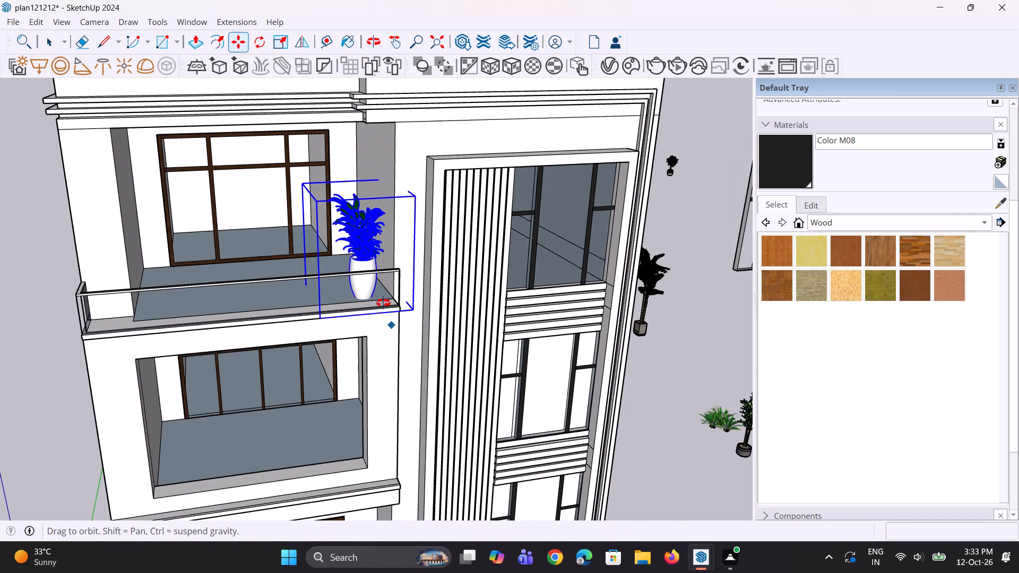
middle_click_drag(383, 303, 373, 276)
scroll(373, 276, "up", 1)
left_click(411, 307)
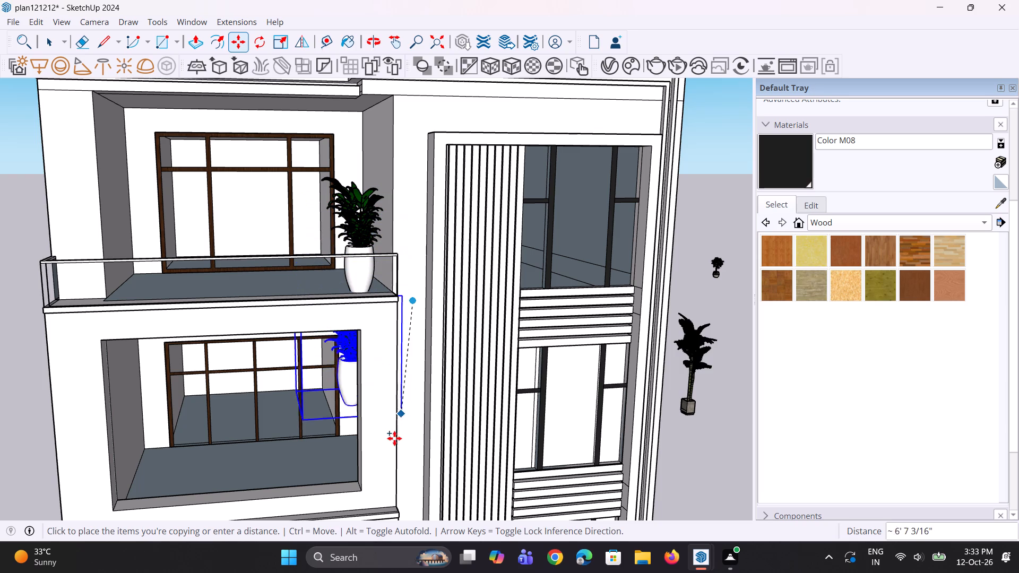
left_click(413, 487)
Move the middle-floor plant about 1' 3" so it stands clear of the opening's side column.
scroll(328, 404, "down", 4)
middle_click_drag(303, 438, 386, 471)
scroll(352, 480, "up", 4)
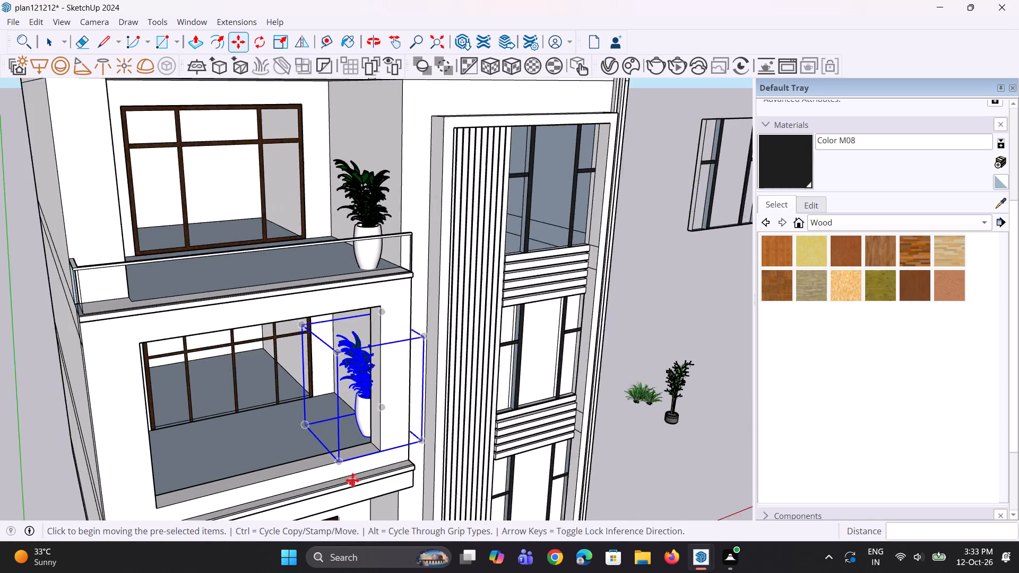
scroll(352, 480, "up", 3)
left_click(338, 459)
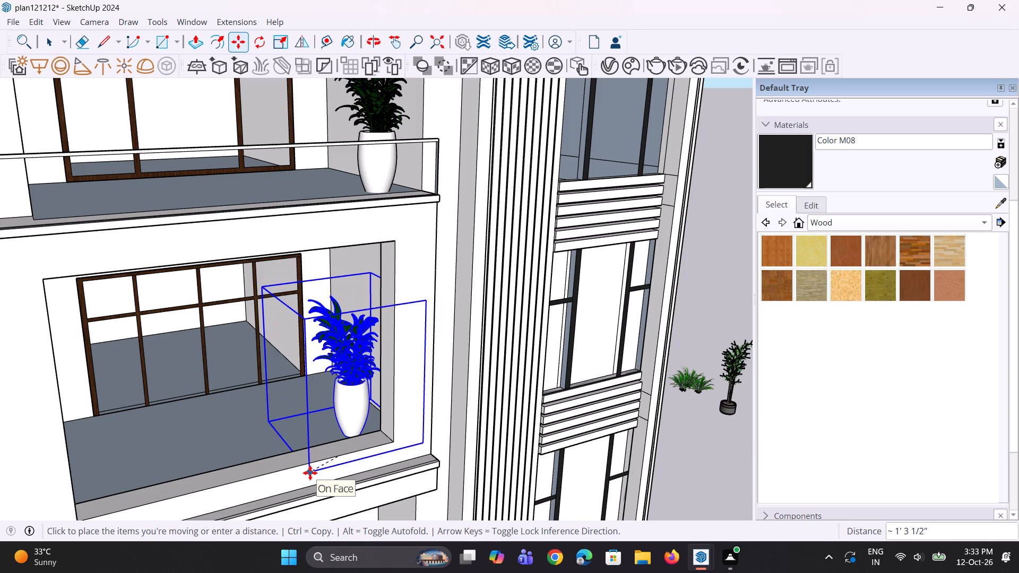
left_click(309, 467)
Copy the top-floor balcony plant 1' 7 11/16" along the railing, placing the copy beside the original.
middle_click_drag(404, 440, 340, 415)
scroll(347, 381, "down", 2)
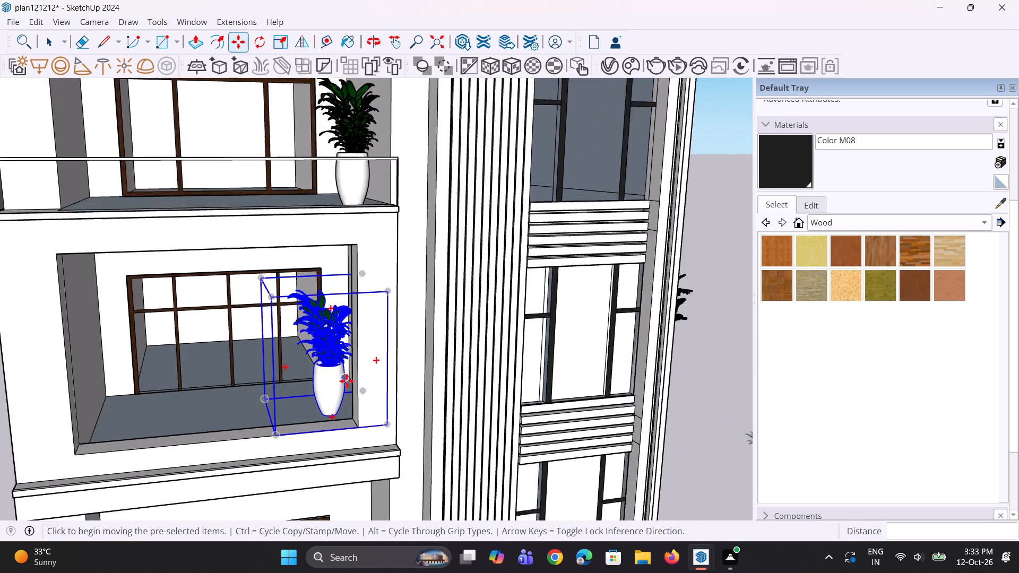
scroll(347, 381, "down", 8)
middle_click_drag(348, 380, 342, 358)
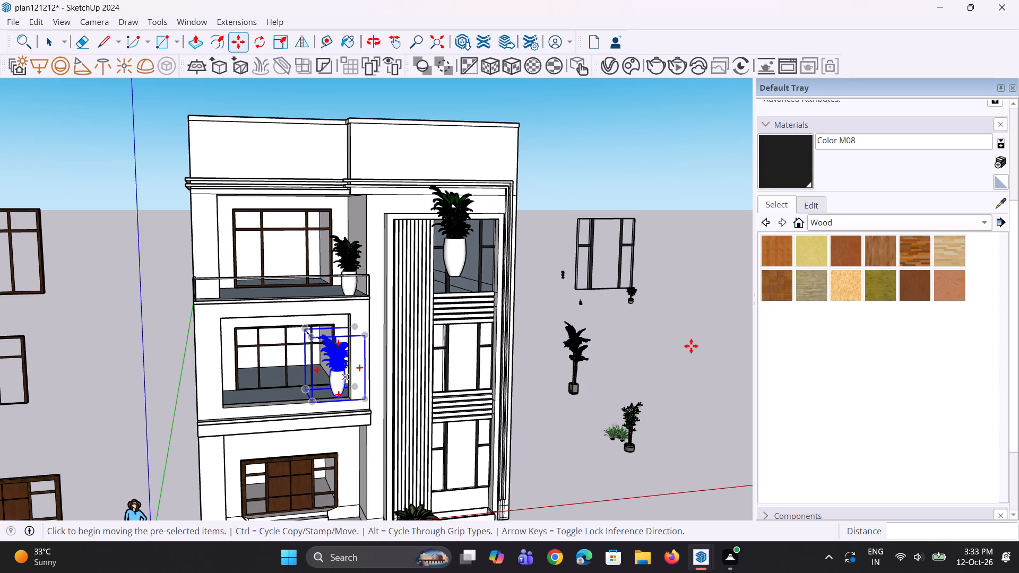
scroll(313, 277, "up", 7)
key("space")
key("space")
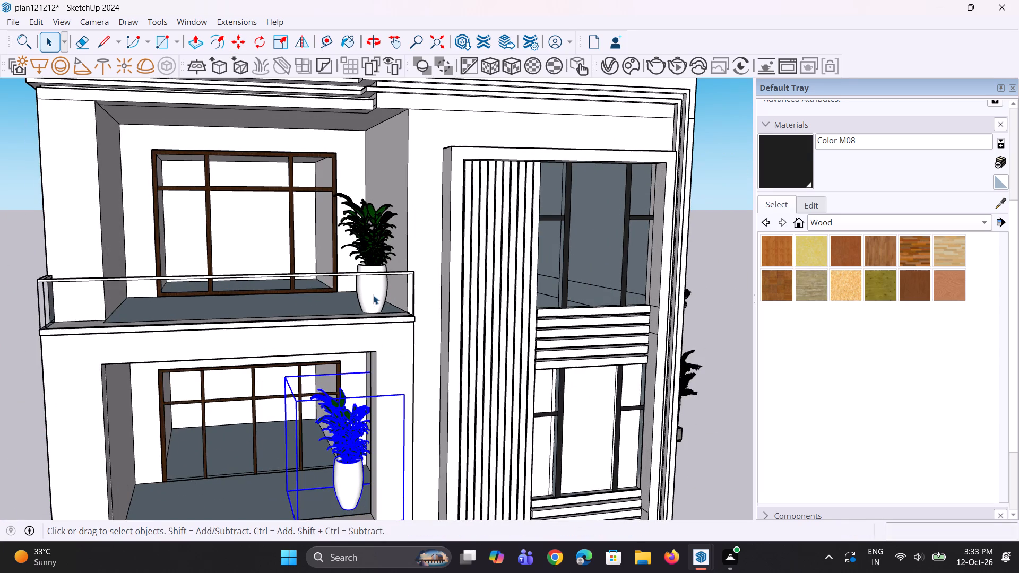
left_click(370, 297)
scroll(368, 283, "up", 2)
left_click(367, 255)
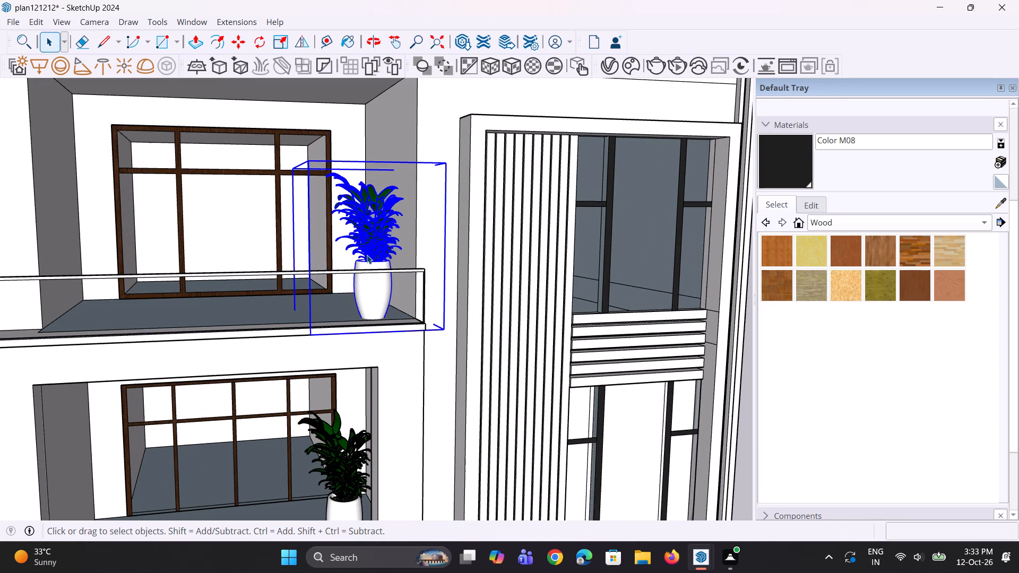
key("m")
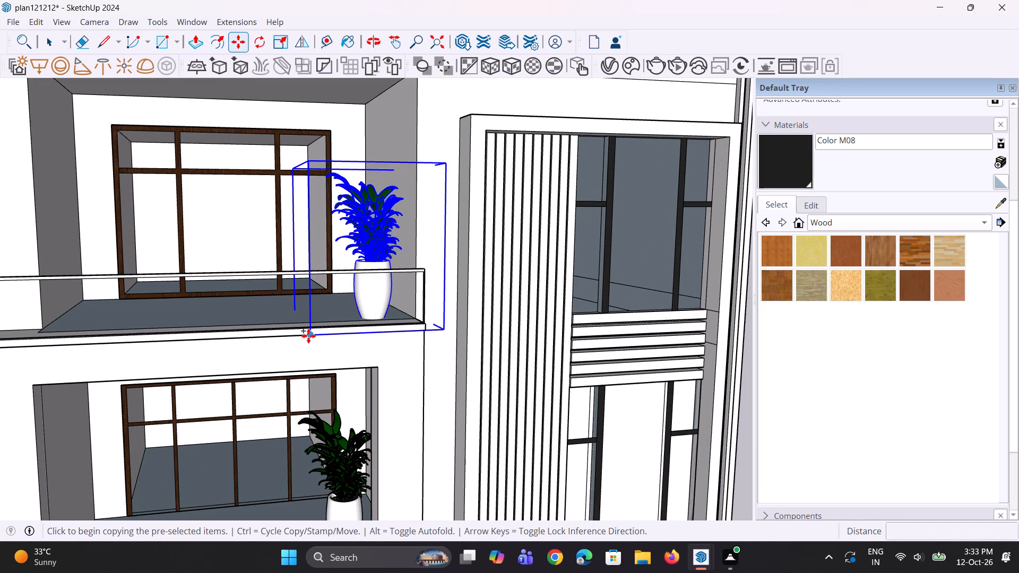
left_click(308, 336)
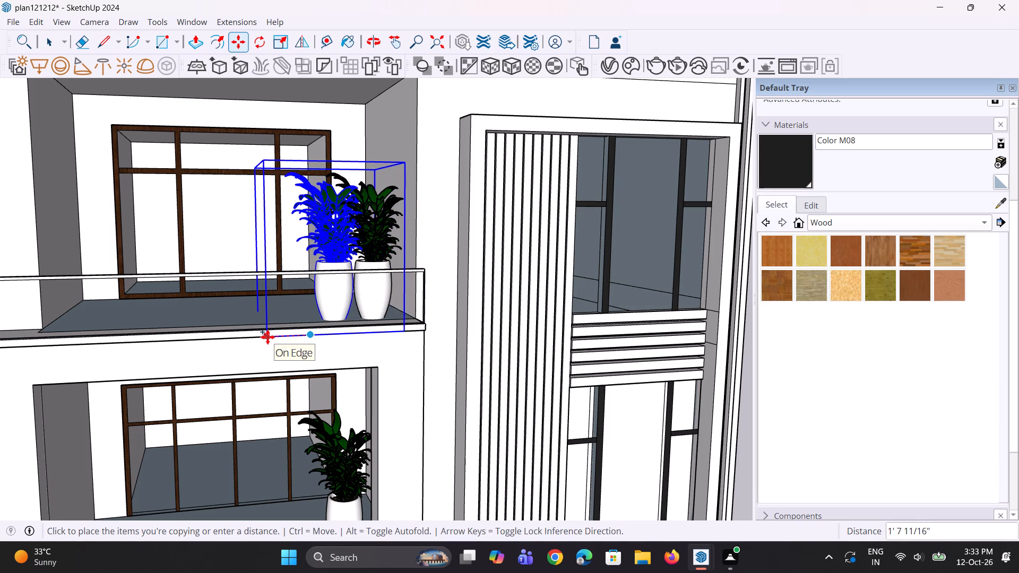
left_click(267, 337)
Copy the newly placed plant 11' 6 3/16" along the railing to the opposite end of the top-floor balcony.
scroll(447, 238, "down", 4)
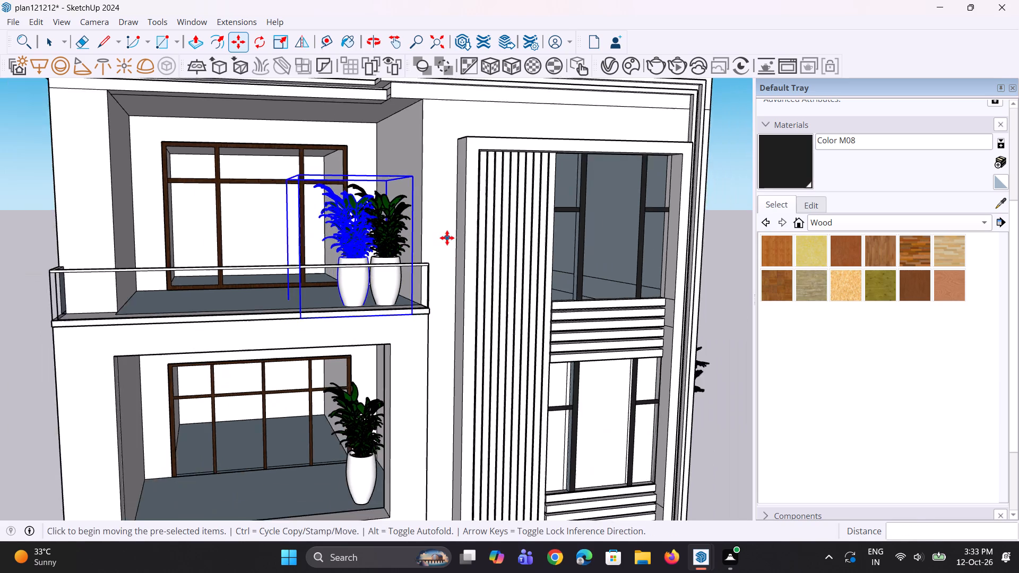
middle_click_drag(435, 247, 403, 299)
key("m")
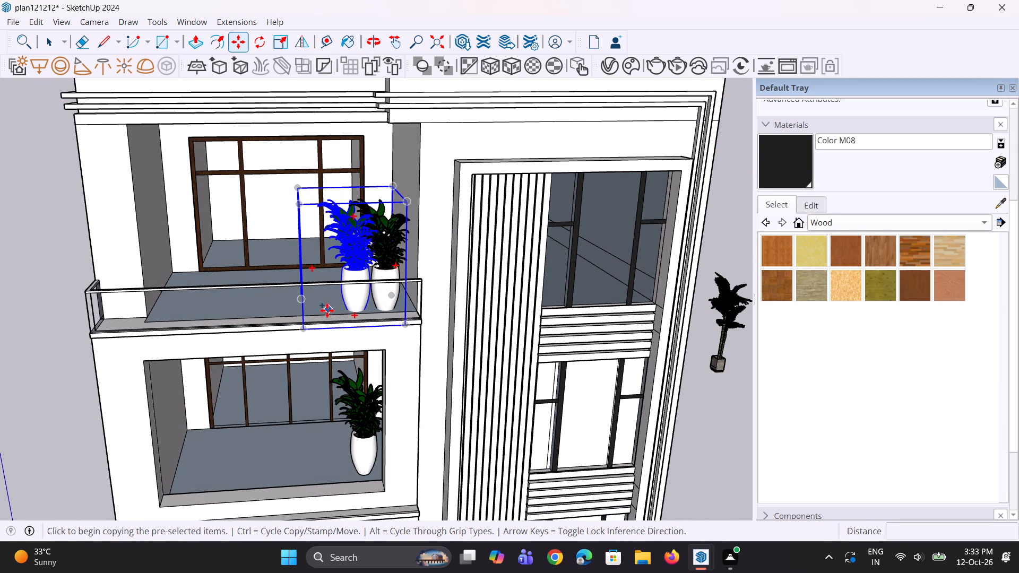
left_click(301, 326)
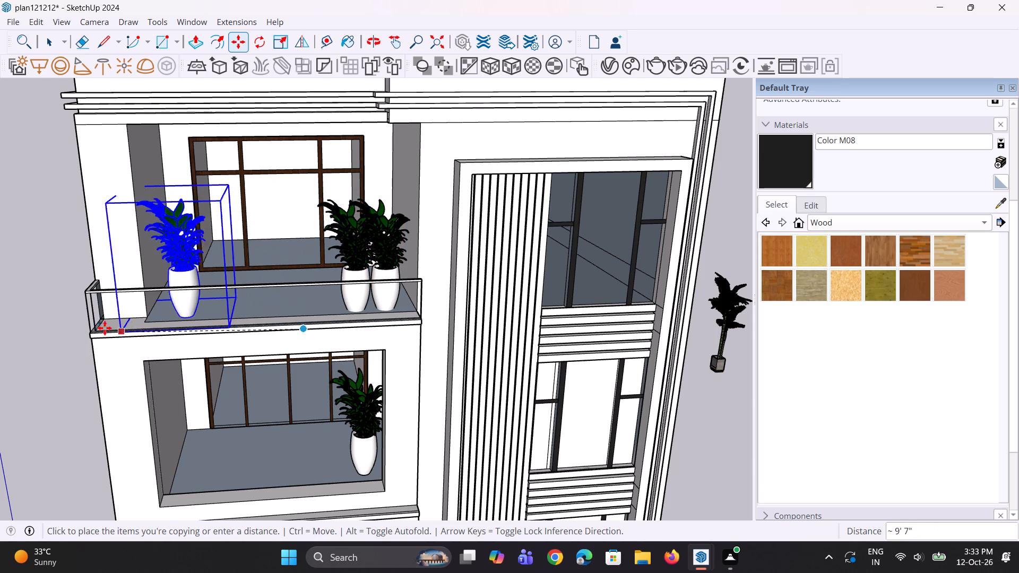
left_click(72, 339)
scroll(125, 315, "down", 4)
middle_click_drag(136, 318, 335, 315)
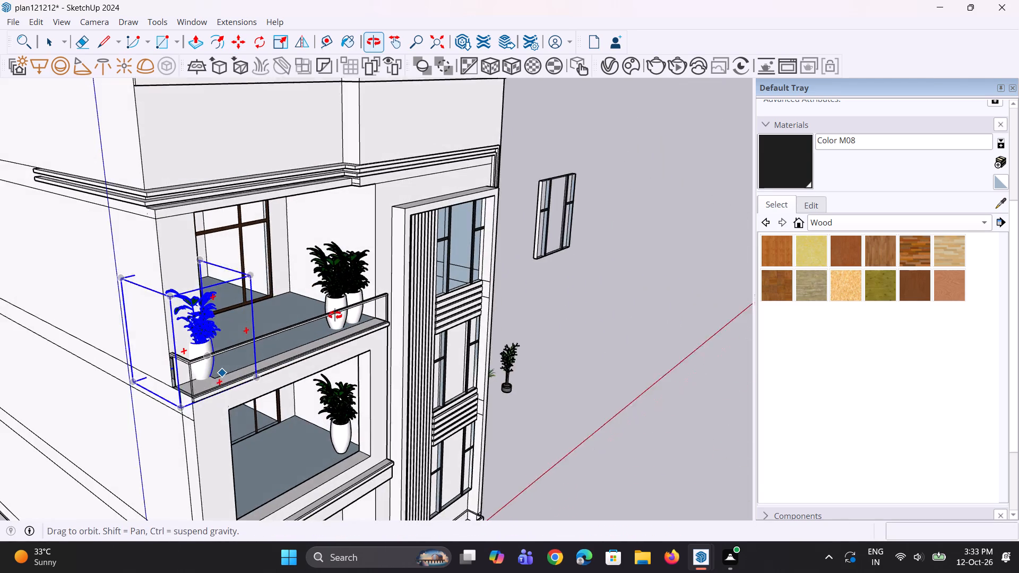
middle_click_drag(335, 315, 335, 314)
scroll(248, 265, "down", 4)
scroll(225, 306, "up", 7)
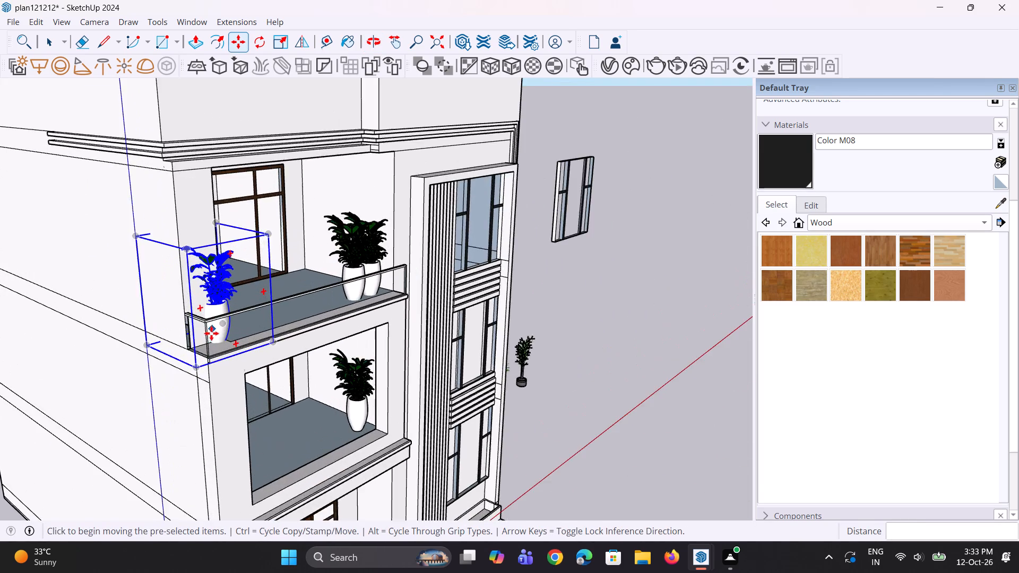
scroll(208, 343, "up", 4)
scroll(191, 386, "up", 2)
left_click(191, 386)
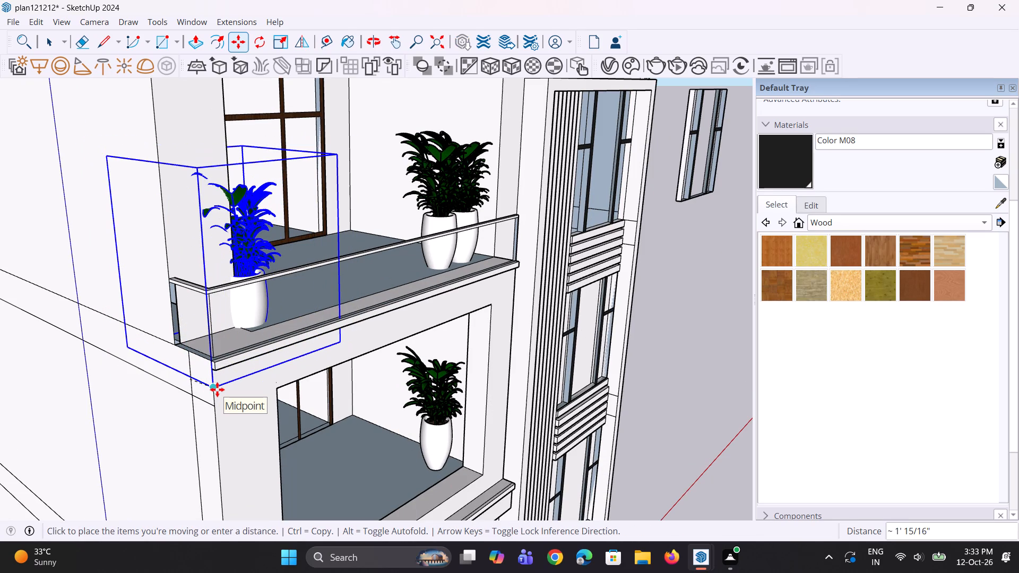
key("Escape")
Scale the plant at the top-floor balcony's far end down uniformly to about 0.85.
scroll(560, 308, "down", 4)
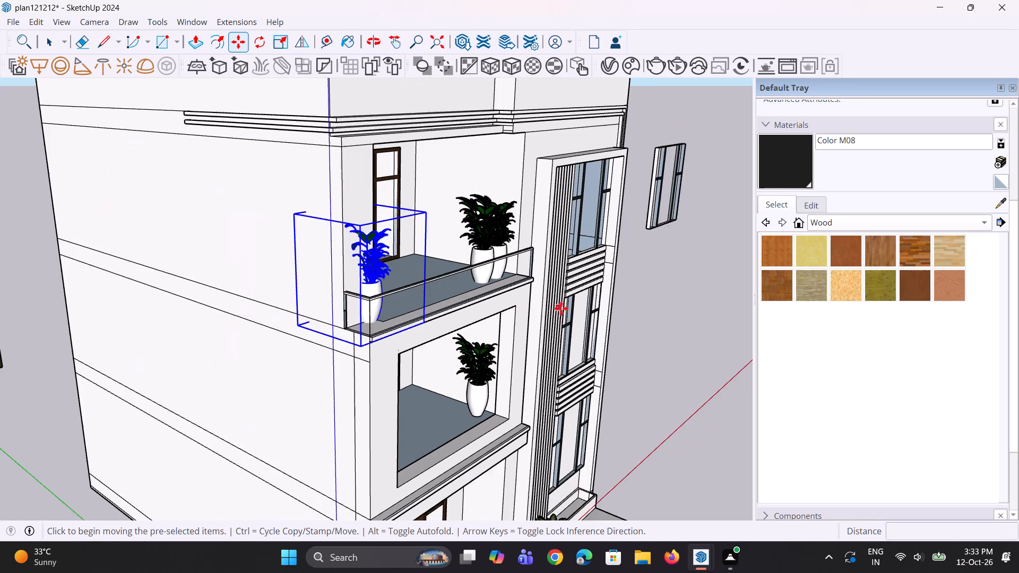
middle_click_drag(512, 314, 476, 333)
key("s")
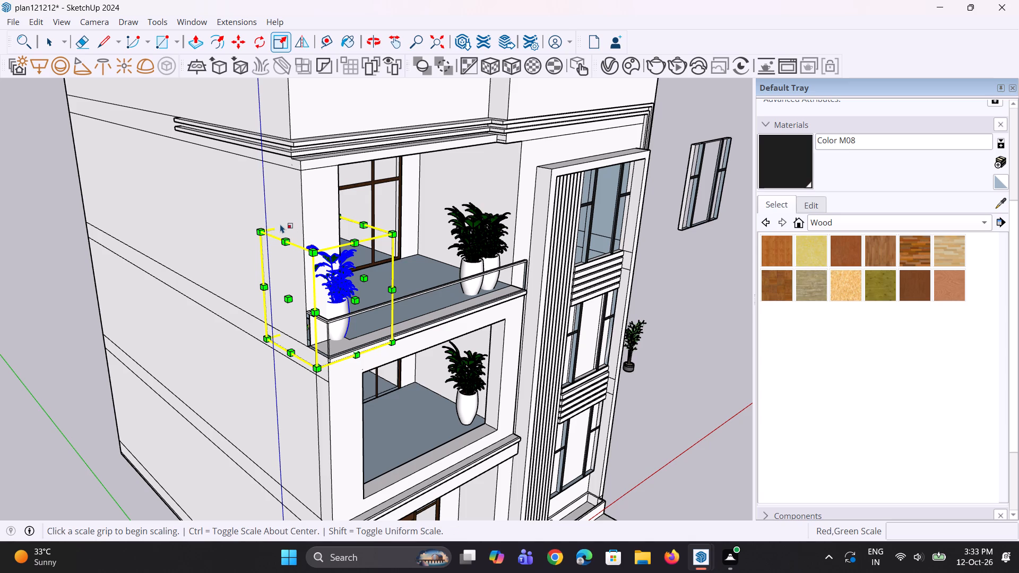
left_click(261, 232)
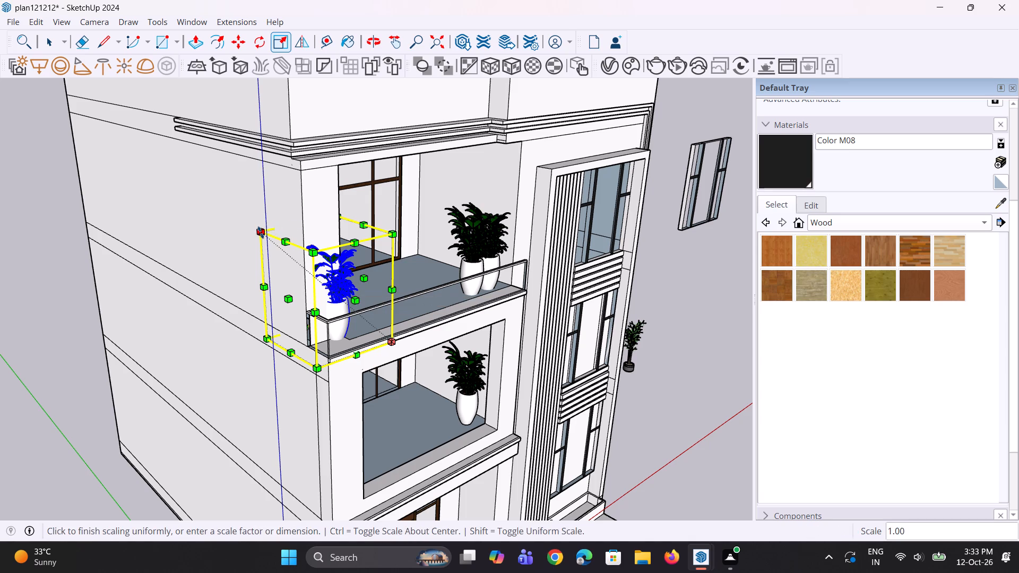
left_click(290, 252)
middle_click_drag(355, 285, 317, 306)
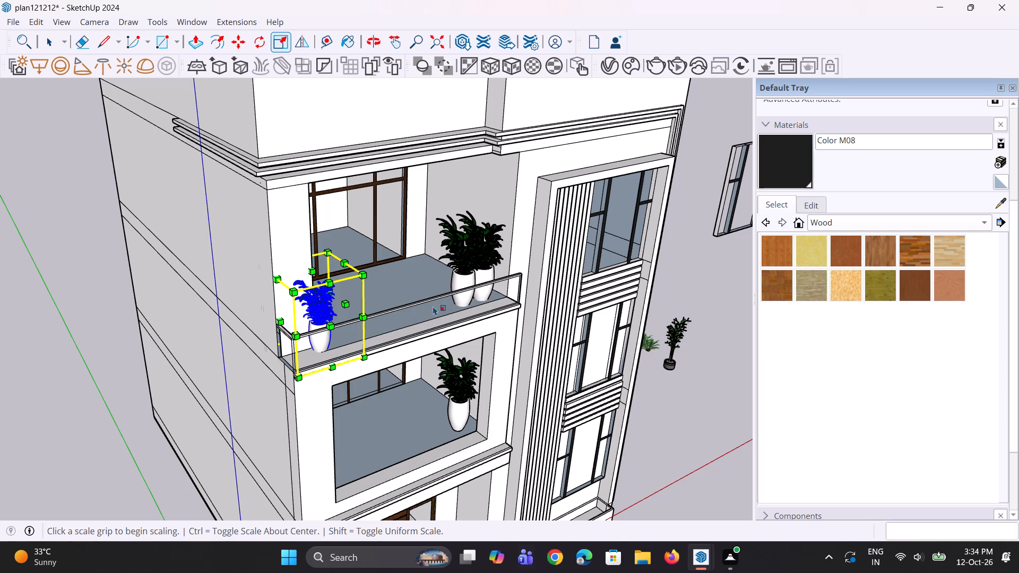
Move the scaled plant about 1' 1 13/16" along the top-floor railing toward the balcony's outer end.
scroll(404, 275, "down", 4)
middle_click_drag(410, 354, 341, 340)
scroll(345, 329, "up", 5)
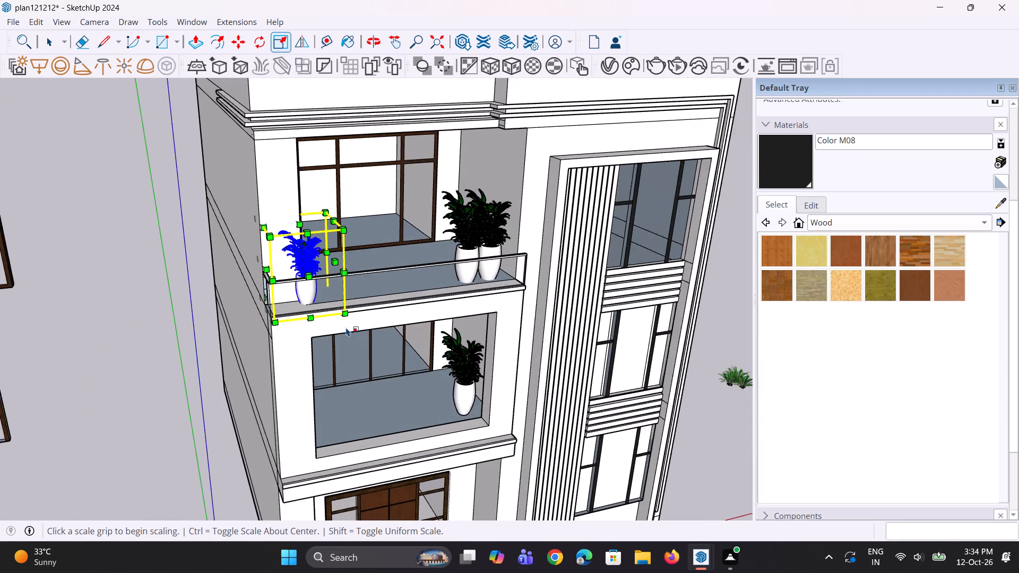
scroll(346, 327, "up", 5)
key("m")
left_click(344, 299)
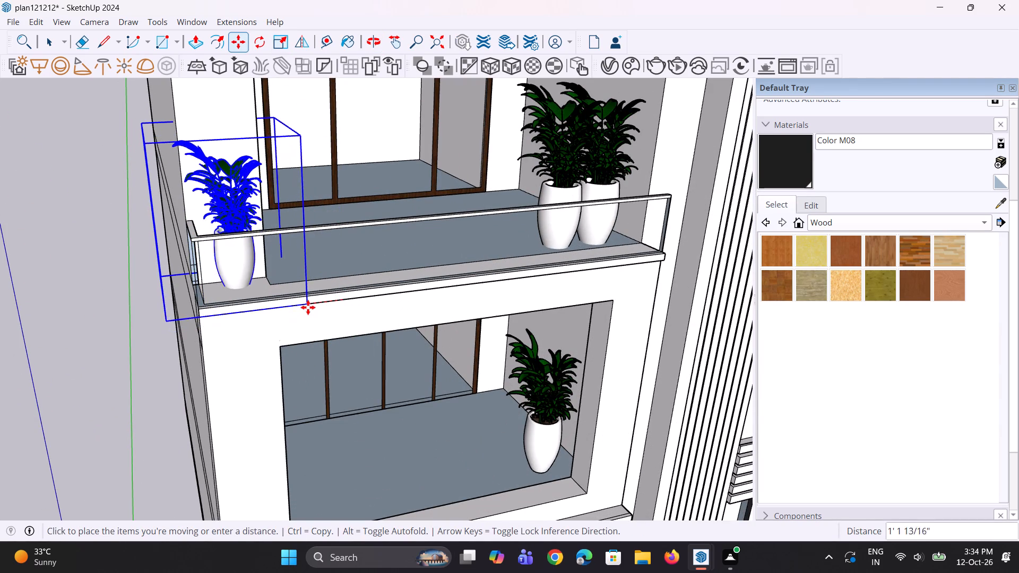
left_click(308, 297)
Move the same top-floor plant outward toward the front railing by about 5 7/16" plus a further 3", leaving it deselected.
middle_click_drag(267, 300, 445, 314)
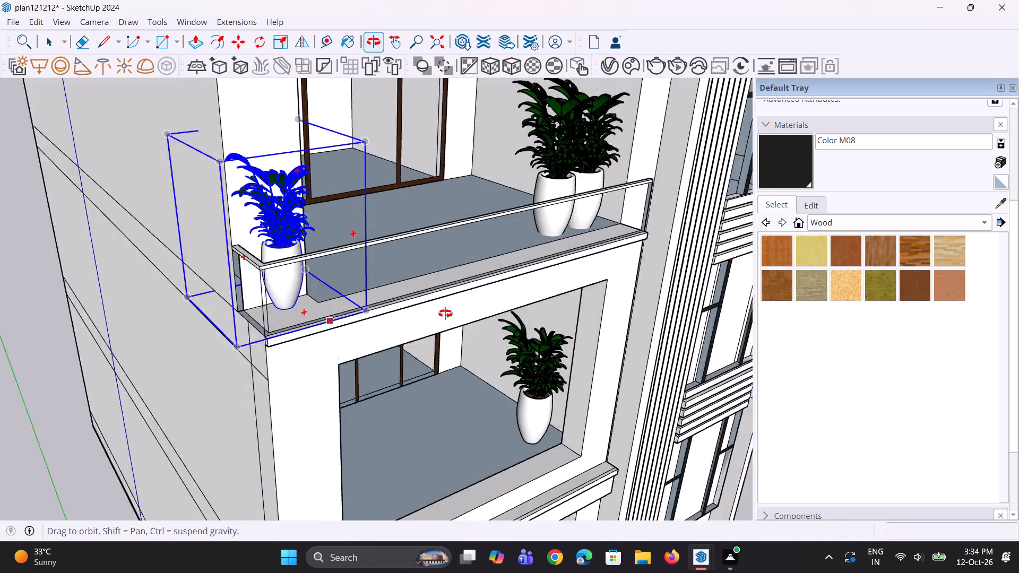
middle_click_drag(445, 314, 525, 309)
scroll(472, 328, "up", 6)
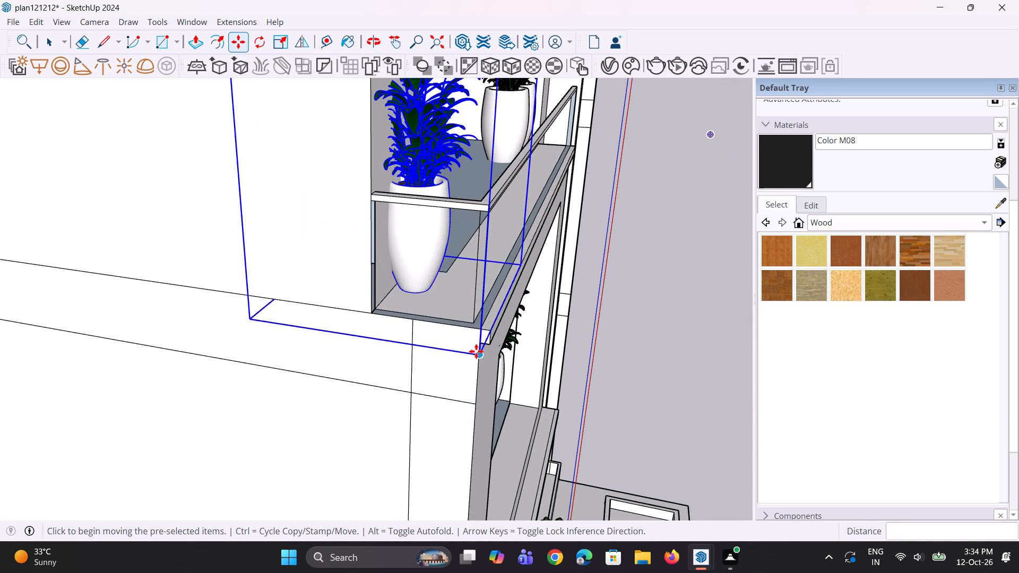
left_click(476, 352)
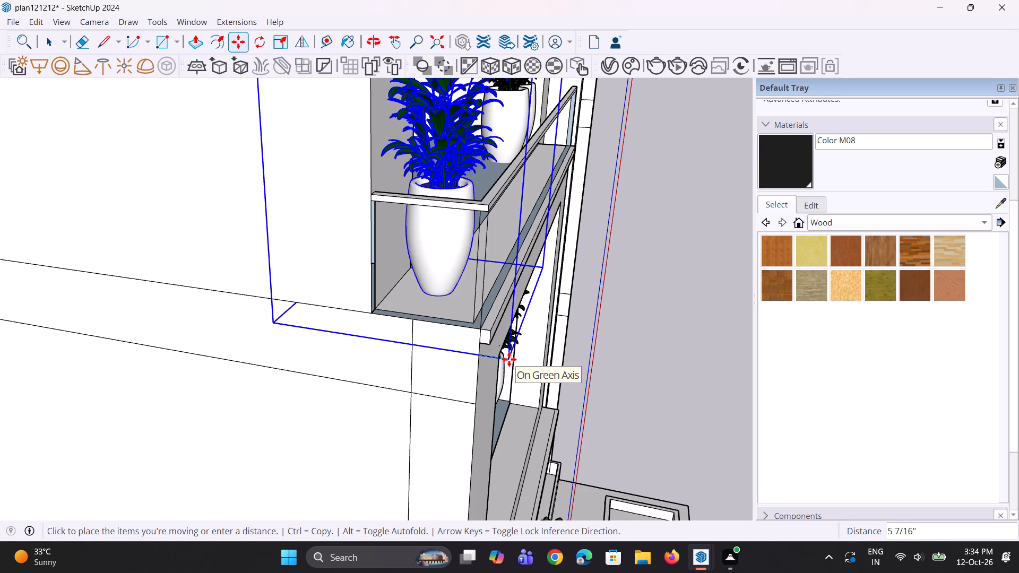
left_click(509, 359)
scroll(389, 333, "down", 3)
scroll(430, 333, "up", 7)
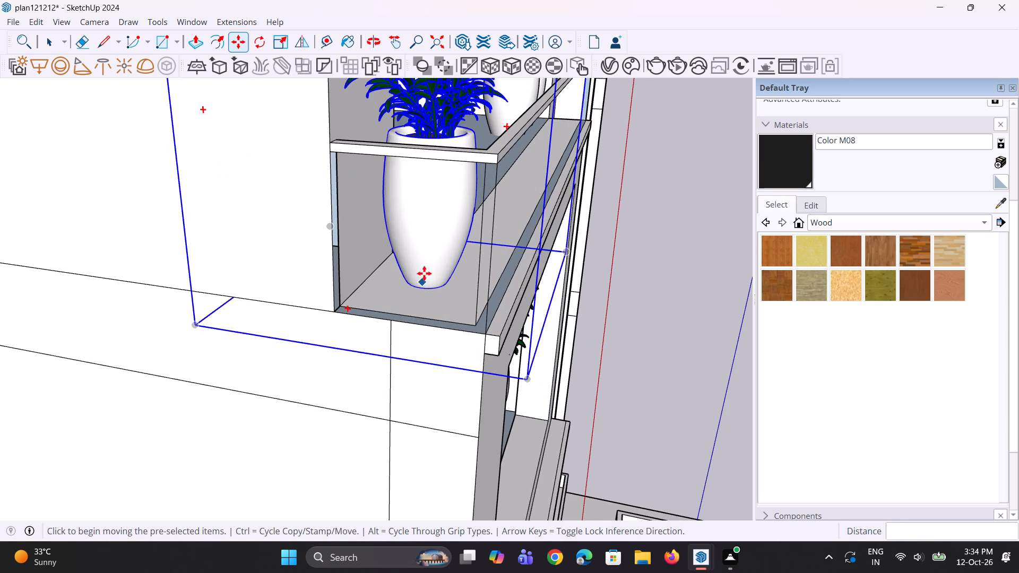
left_click(424, 273)
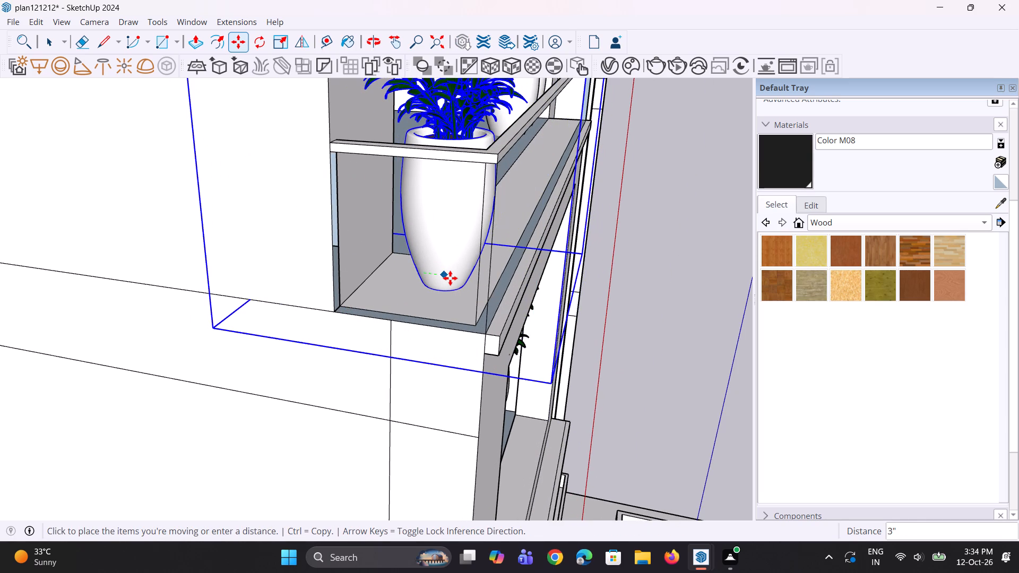
left_click(450, 278)
scroll(451, 302, "down", 11)
middle_click_drag(457, 318, 293, 316)
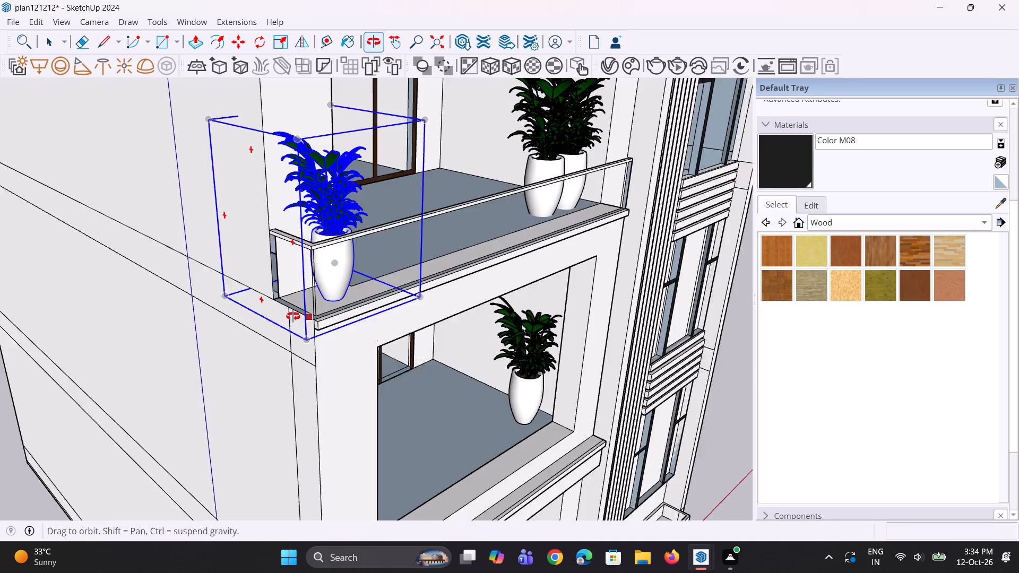
middle_click_drag(293, 316, 292, 316)
key("space")
key("space")
key("space")
scroll(292, 316, "down", 16)
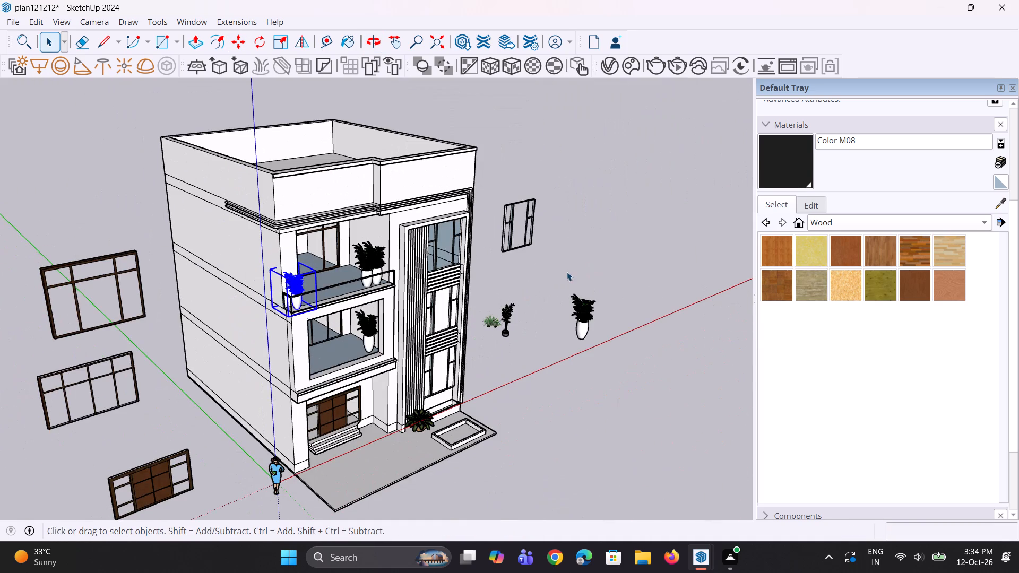
left_click(567, 272)
Select the tall plant in the middle-floor opening and shift it slightly beside the front ledge.
middle_click_drag(346, 364, 178, 296)
scroll(245, 340, "up", 3)
scroll(372, 305, "up", 3)
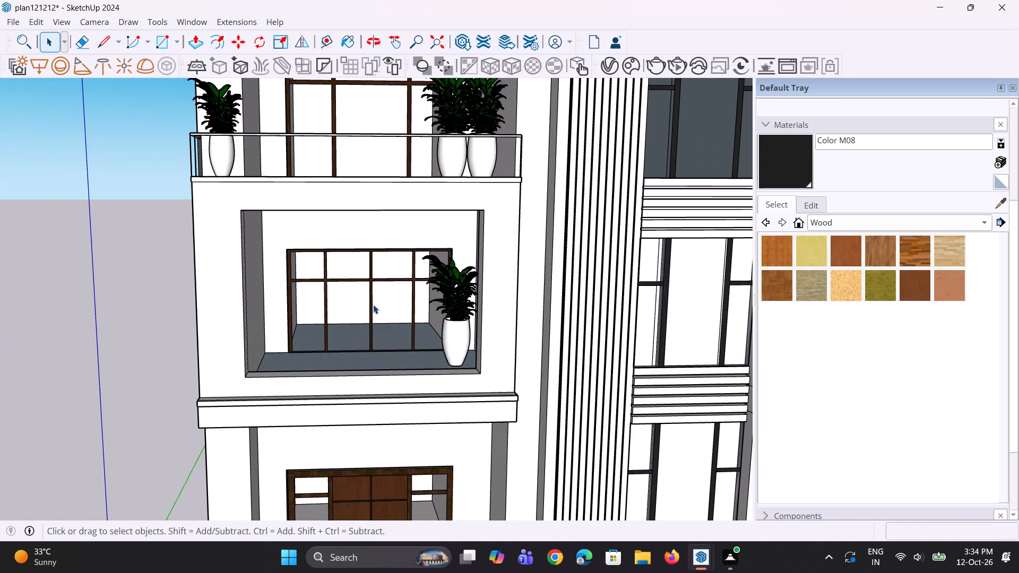
scroll(375, 305, "down", 4)
middle_click_drag(400, 321, 605, 388)
scroll(433, 330, "up", 6)
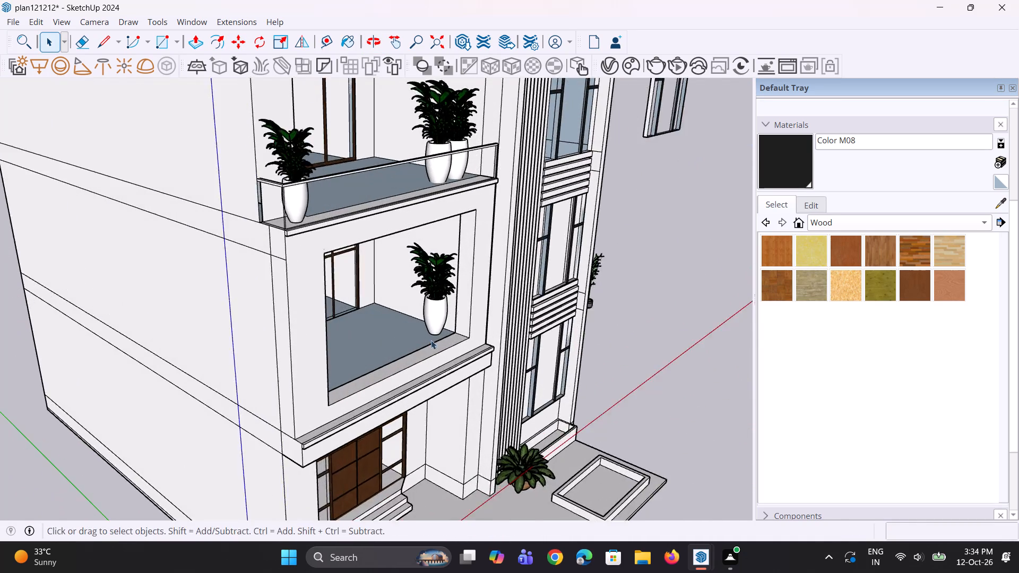
scroll(431, 340, "up", 5)
middle_click_drag(443, 345, 453, 290)
left_click(443, 274)
middle_click_drag(444, 300, 478, 378)
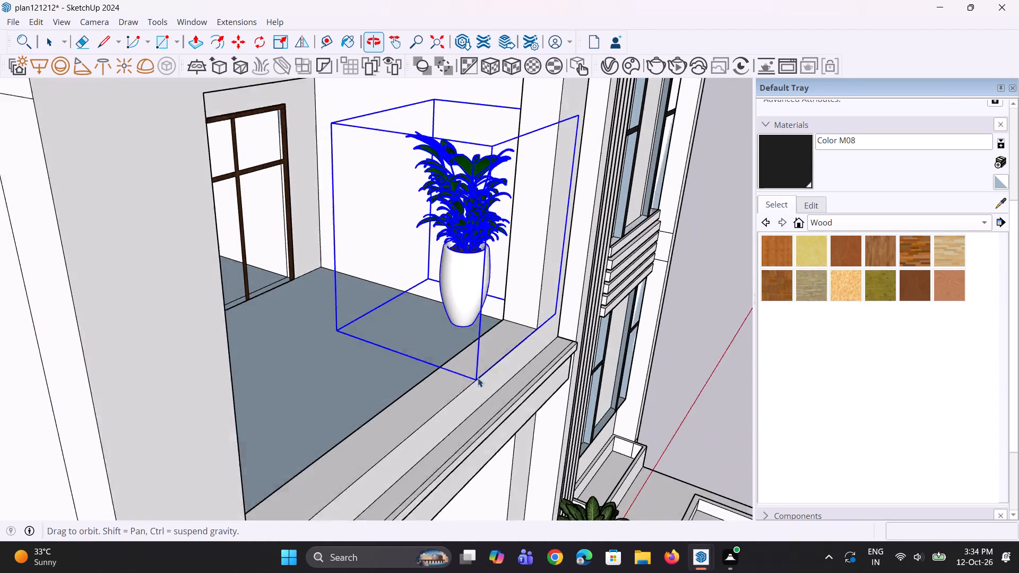
scroll(442, 338, "up", 2)
key("m")
left_click(462, 296)
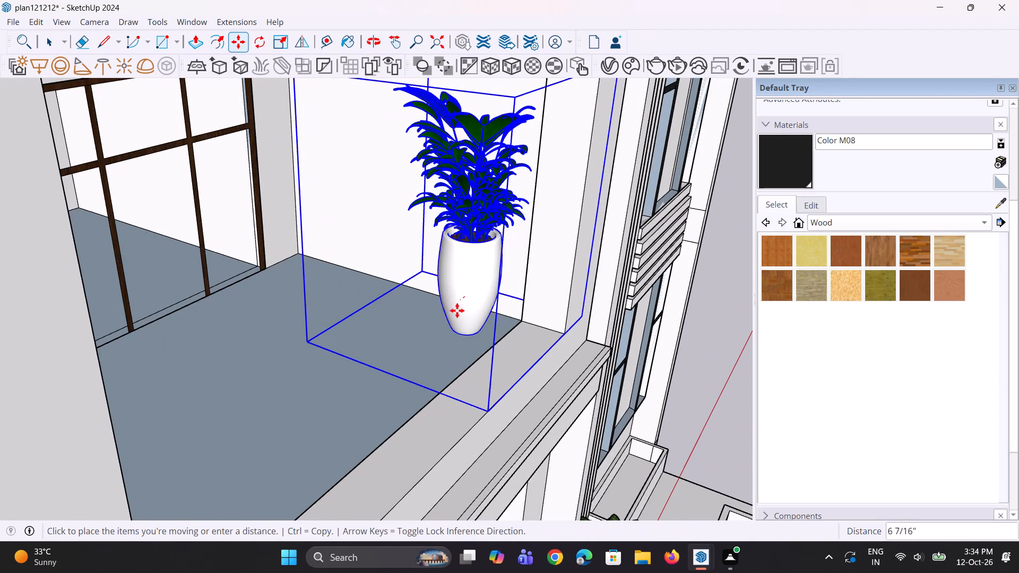
left_click(459, 320)
Lower the middle-floor plant about 4 7/16" so its pot sits down behind the ledge.
middle_click_drag(504, 380, 473, 295)
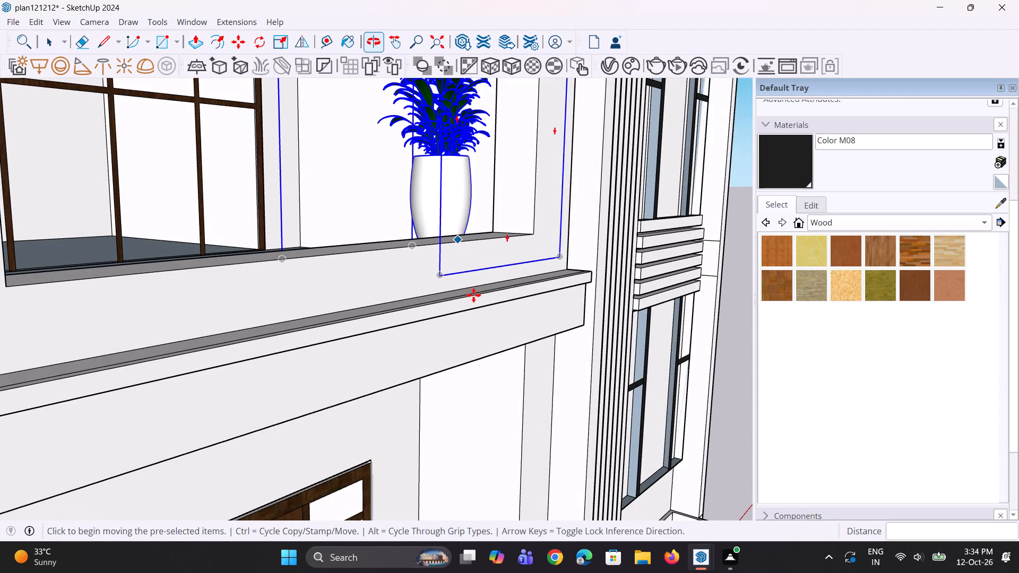
left_click(437, 281)
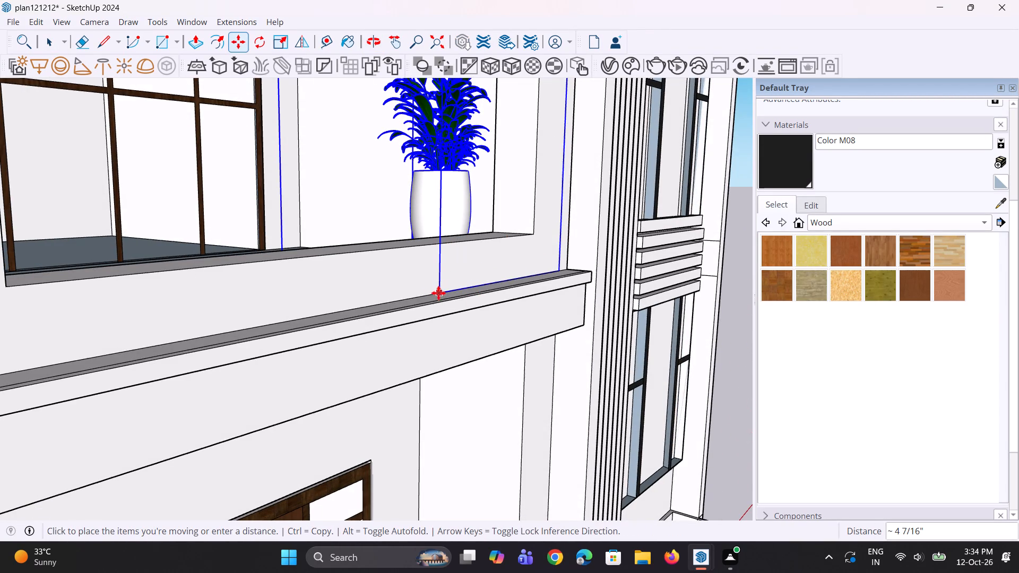
left_click(438, 295)
scroll(493, 280, "down", 1)
middle_click_drag(489, 287, 459, 376)
scroll(449, 369, "down", 2)
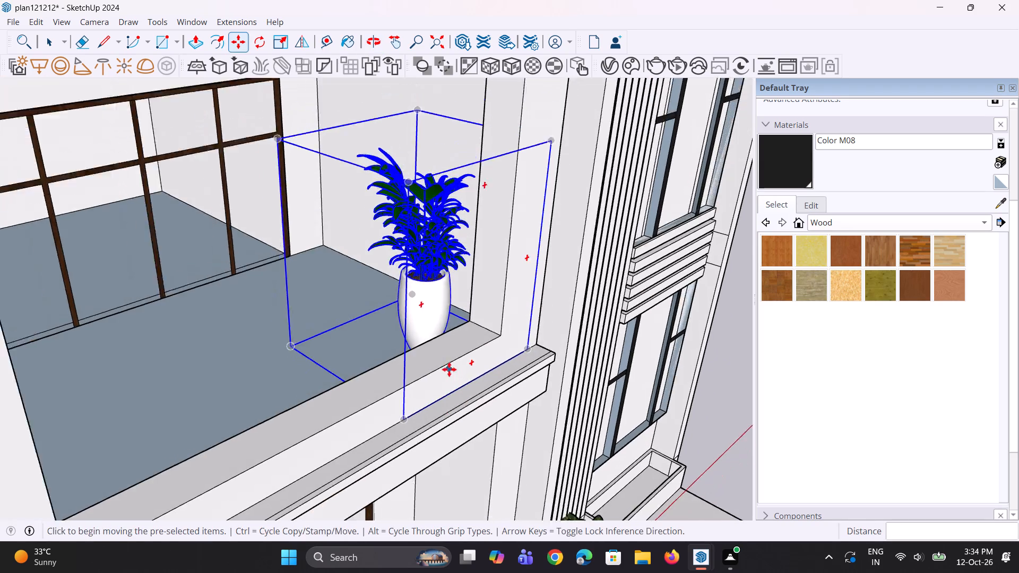
scroll(449, 369, "down", 3)
middle_click_drag(433, 360, 336, 324)
scroll(342, 317, "down", 3)
scroll(443, 286, "down", 4)
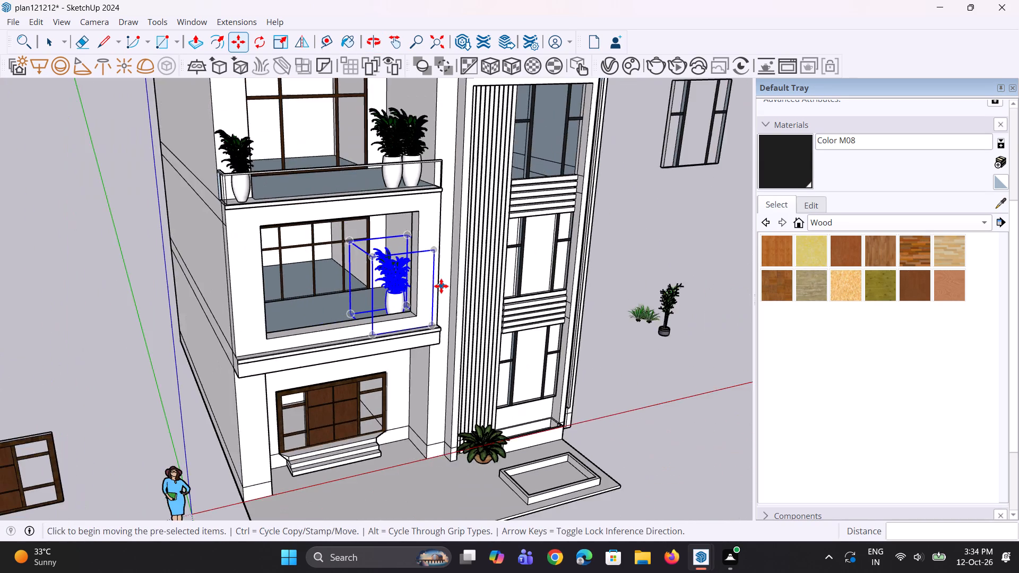
scroll(441, 286, "down", 4)
middle_click_drag(479, 324, 438, 288)
key("space")
key("space")
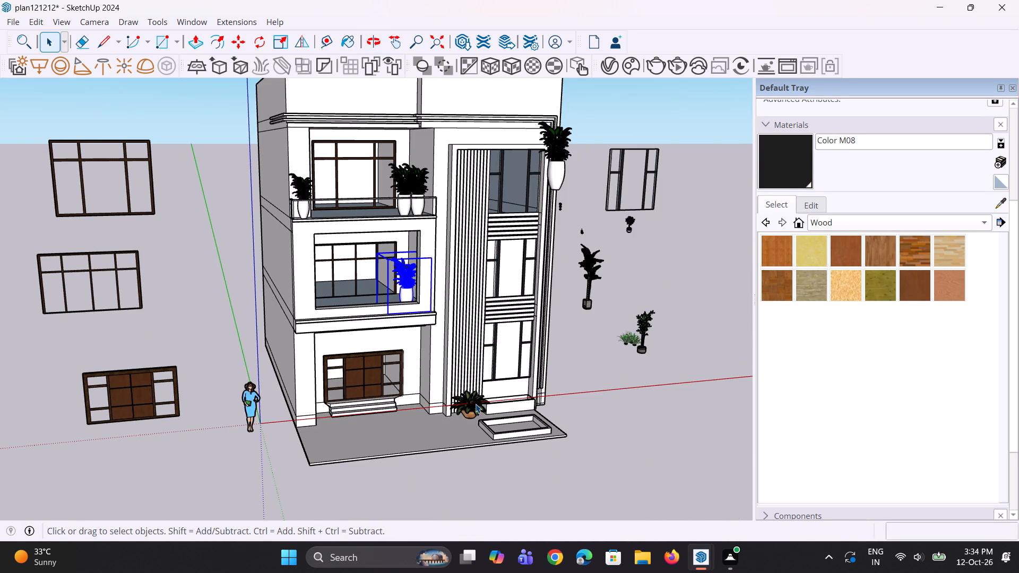
Copy the ground-floor bowl plant about 15' 10 3/4" up to the middle-floor opening, in front of the tall plant.
left_click(476, 404)
scroll(470, 412, "up", 3)
key("m")
left_click(467, 405)
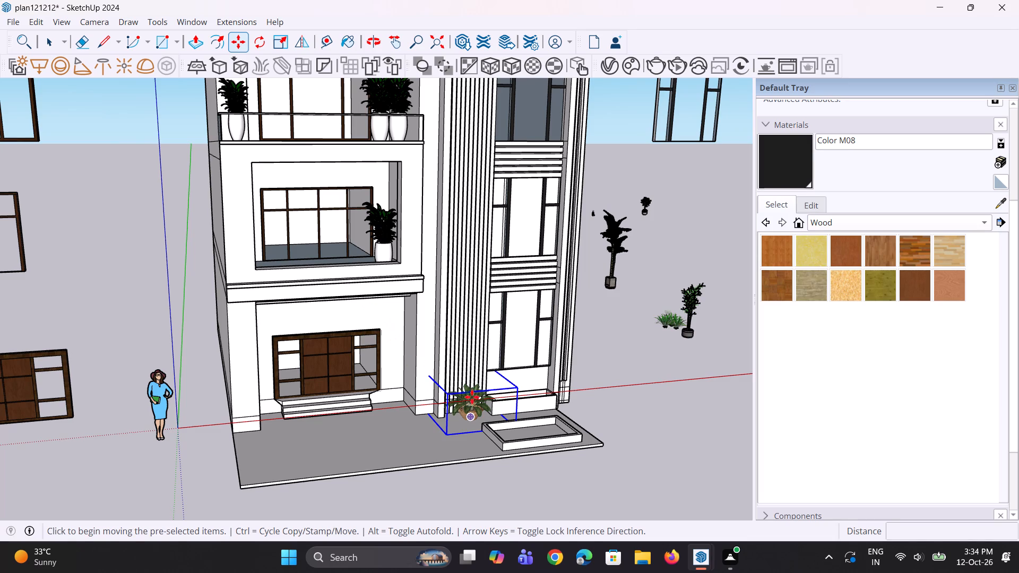
scroll(263, 238, "up", 3)
scroll(364, 242, "up", 6)
scroll(398, 280, "up", 2)
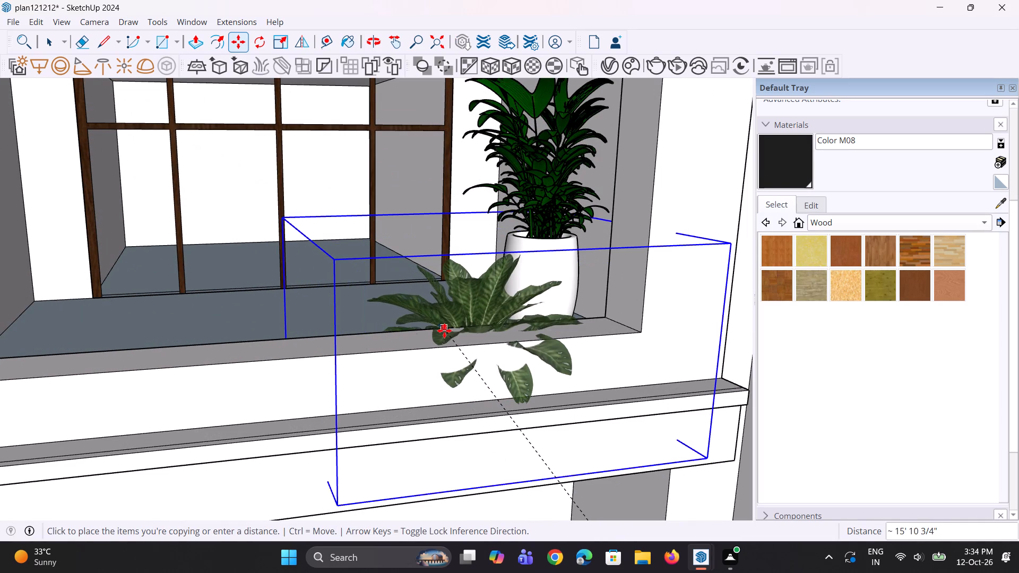
left_click(444, 331)
Raise the copied bowl plant 1' 6 1/16" along the blue axis onto the middle-floor ledge.
left_click(466, 391)
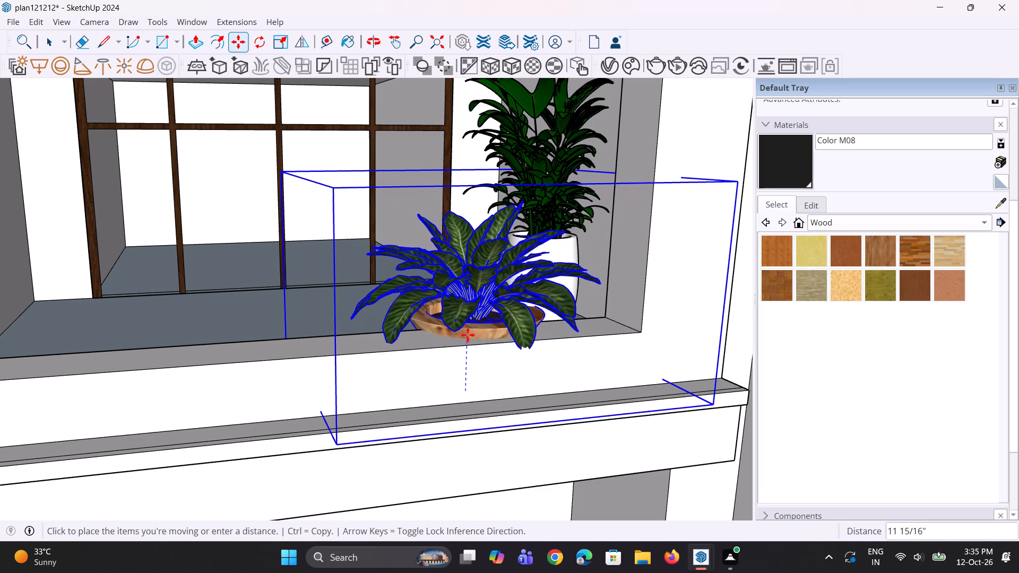
left_click(471, 308)
scroll(488, 327, "down", 5)
middle_click_drag(492, 337, 452, 329)
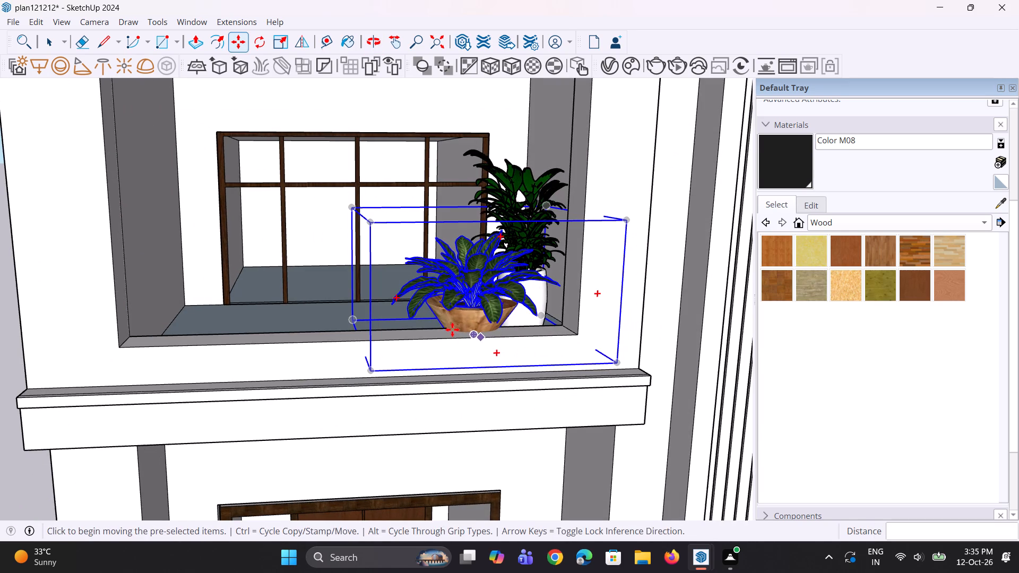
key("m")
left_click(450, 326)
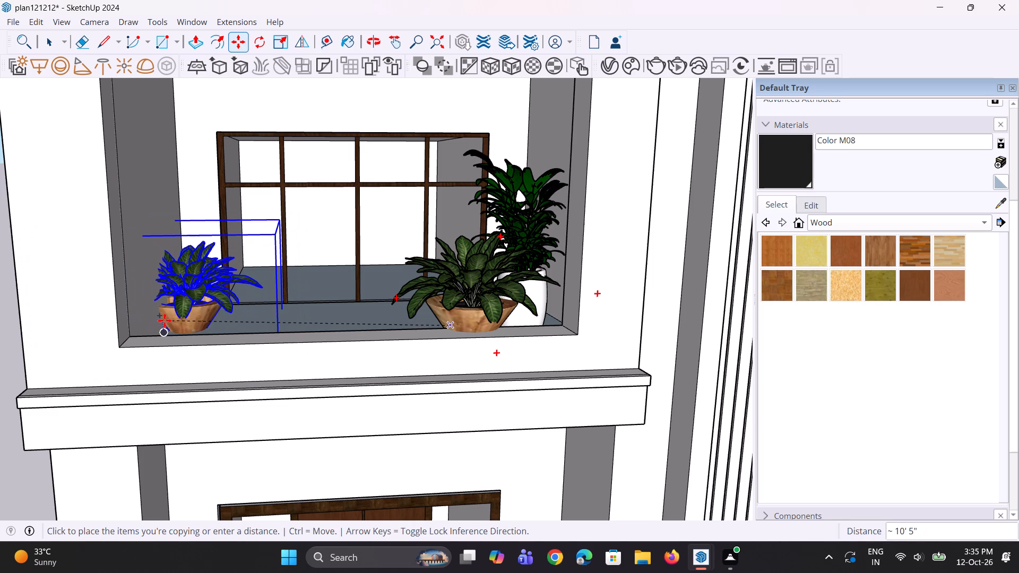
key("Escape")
Copy the bowl plant about 8' 8 1/8" along the red axis to the opposite end of the middle-floor ledge.
middle_click_drag(238, 326, 416, 361)
scroll(485, 328, "up", 3)
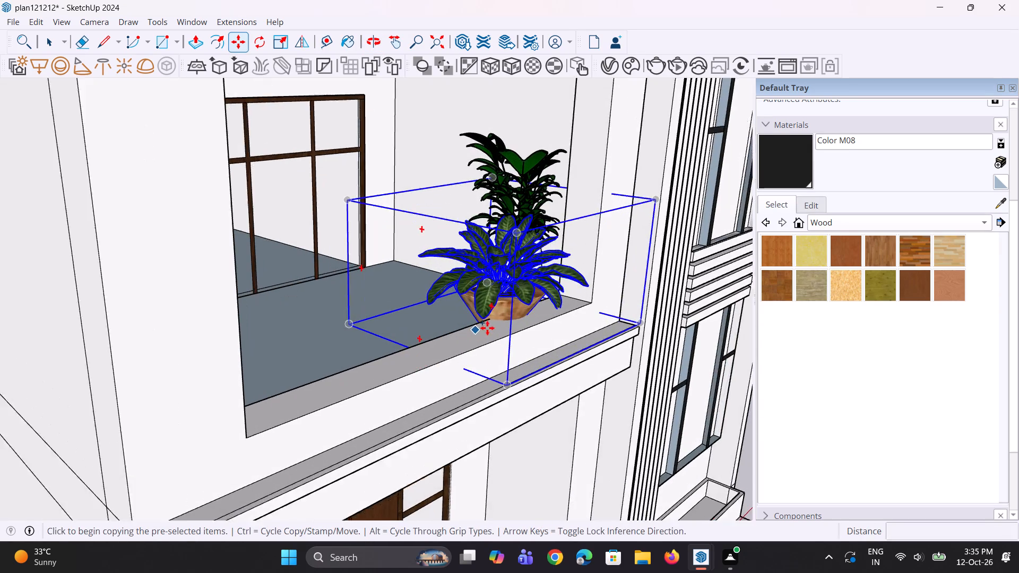
scroll(487, 328, "up", 1)
left_click(522, 315)
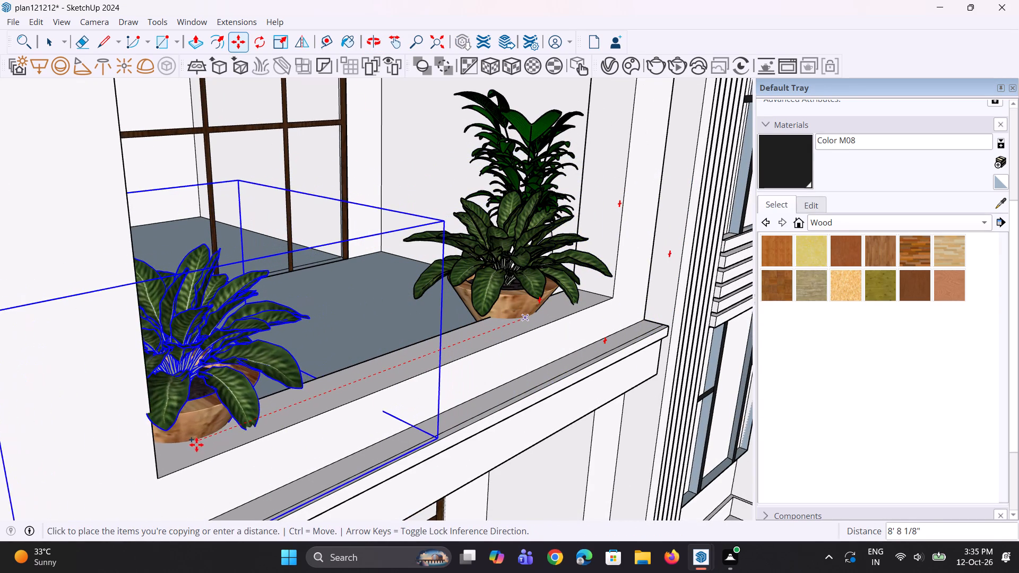
left_click(189, 447)
middle_click_drag(272, 422, 178, 403)
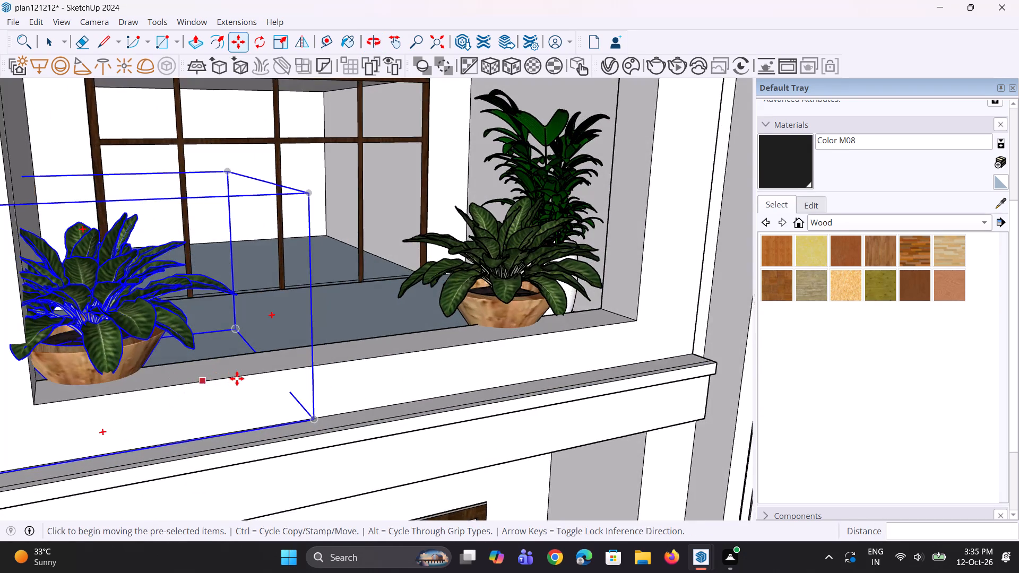
scroll(237, 378, "down", 10)
middle_click_drag(303, 385, 230, 371)
key("space")
key("space")
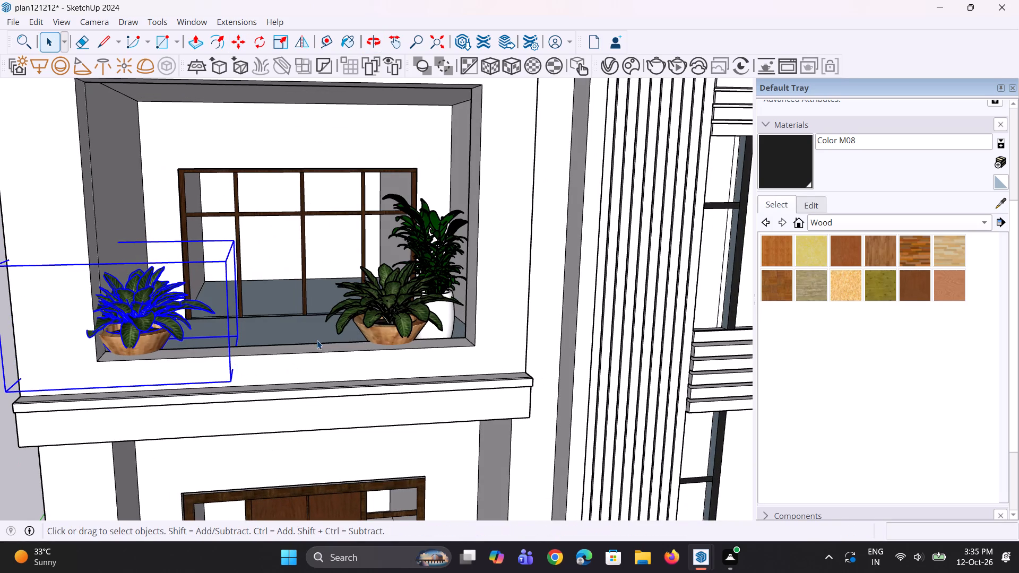
scroll(317, 340, "down", 11)
left_click(141, 311)
middle_click_drag(382, 332, 397, 341)
scroll(390, 323, "down", 4)
middle_click_drag(421, 347, 418, 332)
Scale the bowl plant at the ledge's far end down uniformly to about 0.78.
scroll(279, 328, "up", 2)
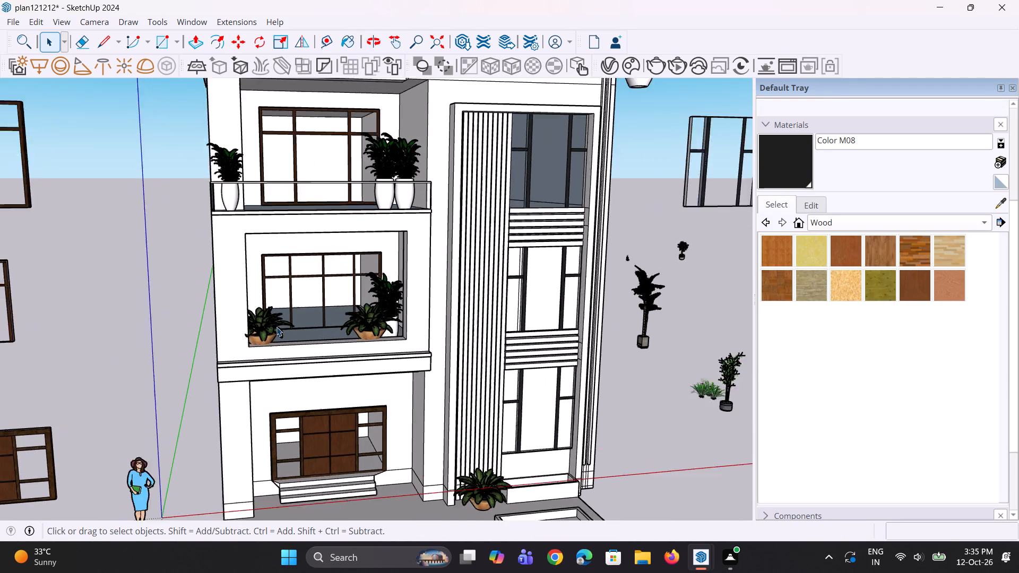
scroll(277, 327, "up", 5)
left_click(256, 332)
scroll(313, 334, "up", 3)
middle_click_drag(298, 335, 275, 364)
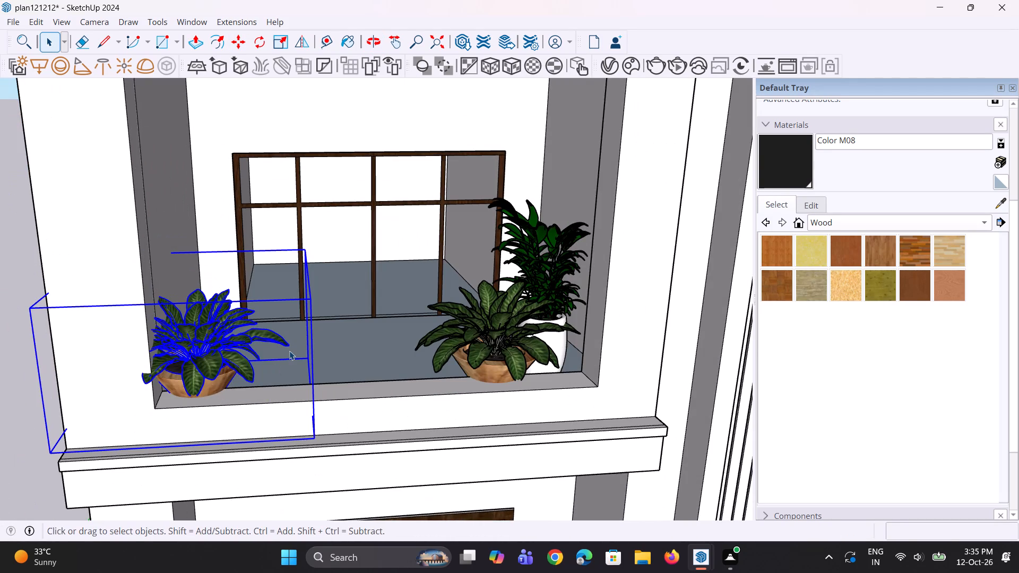
key("s")
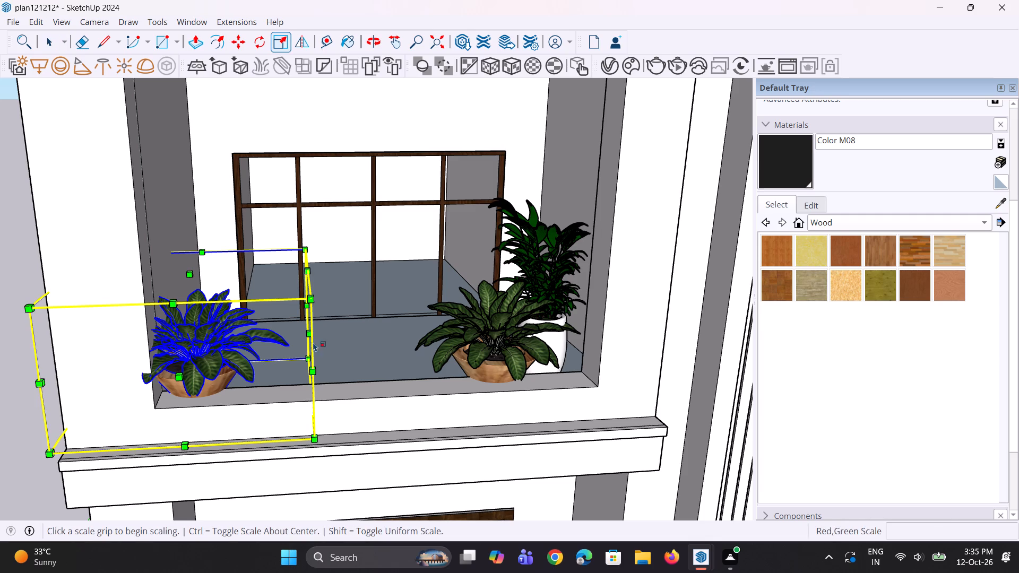
left_click(308, 248)
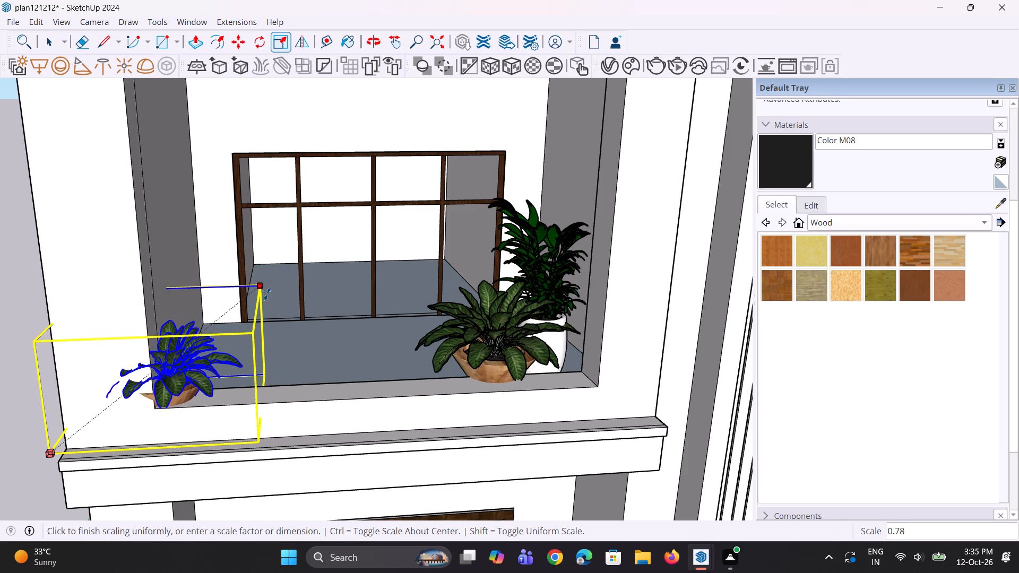
left_click(262, 299)
Move the scaled-down bowl plant about 6 5/8" along the ledge, inward from the opening's side column.
scroll(201, 433, "up", 6)
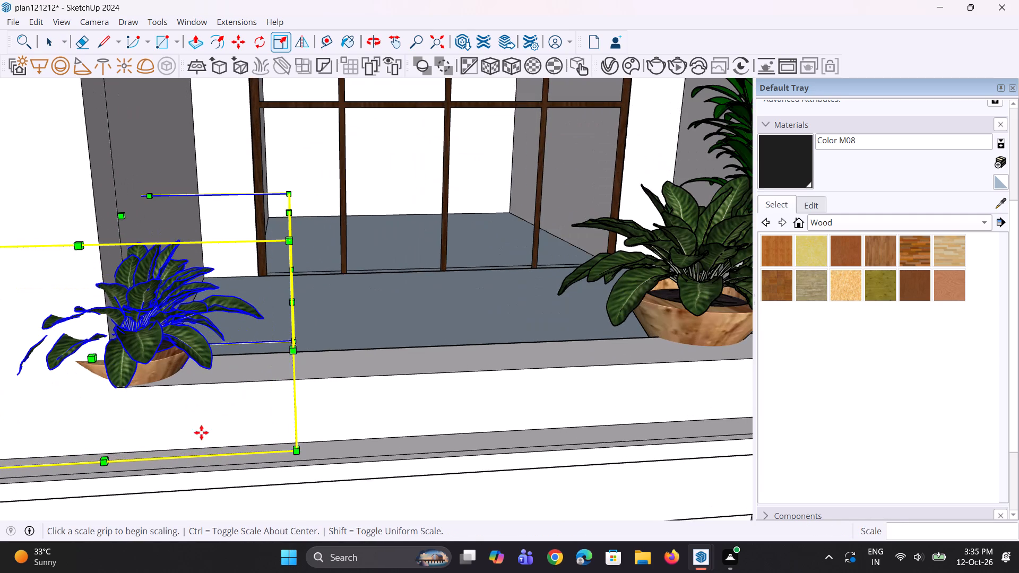
key("m")
left_click(179, 354)
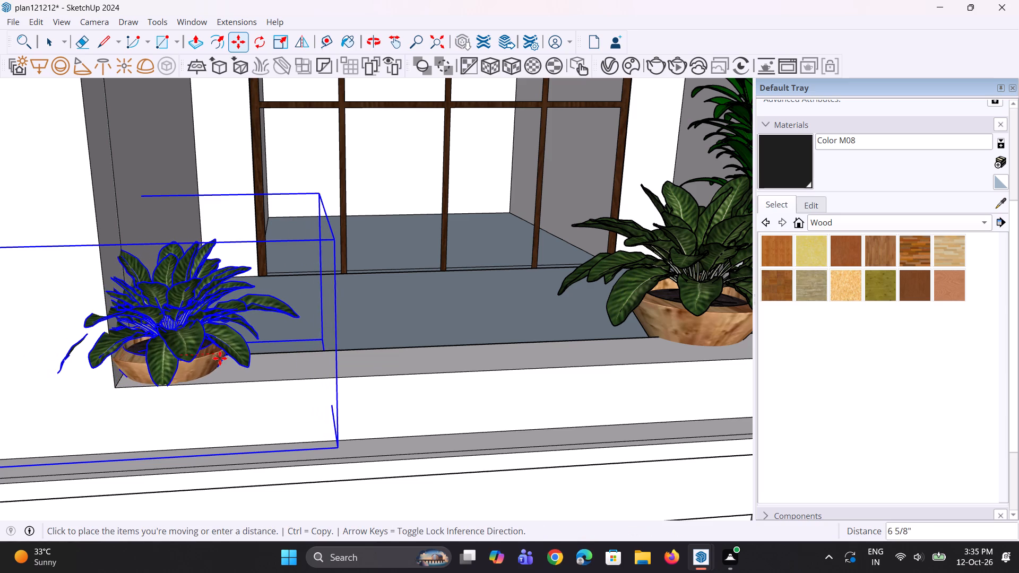
left_click(216, 358)
scroll(235, 381, "down", 5)
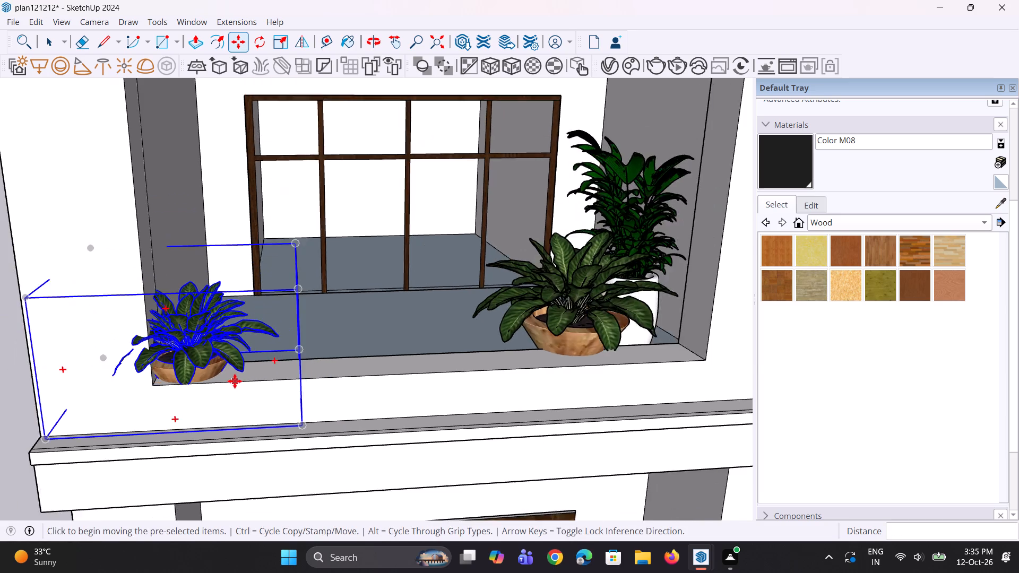
scroll(235, 381, "down", 4)
middle_click_drag(282, 400, 257, 336)
scroll(265, 288, "up", 1)
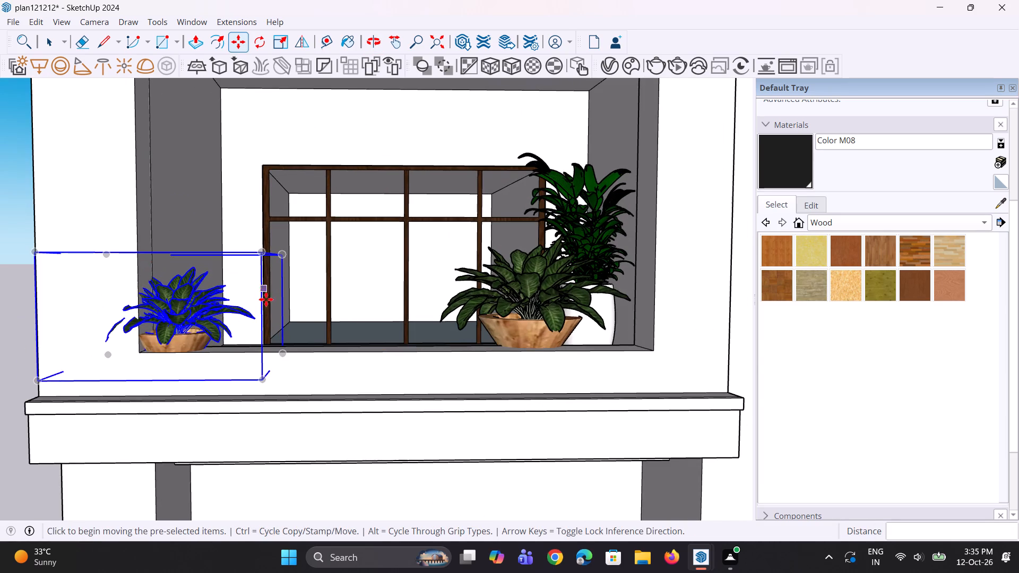
Scale the bowl plant in front of the tall white-potted plant on the middle-floor ledge down uniformly to about 0.77.
scroll(279, 317, "down", 14)
key("space")
key("space")
left_click(182, 324)
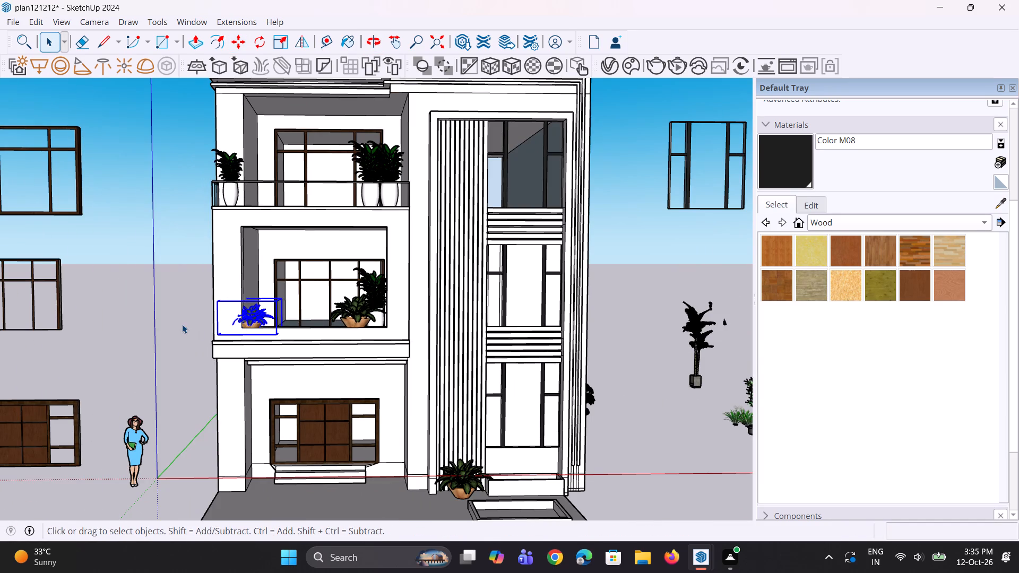
middle_click_drag(466, 308, 465, 327)
scroll(350, 328, "down", 2)
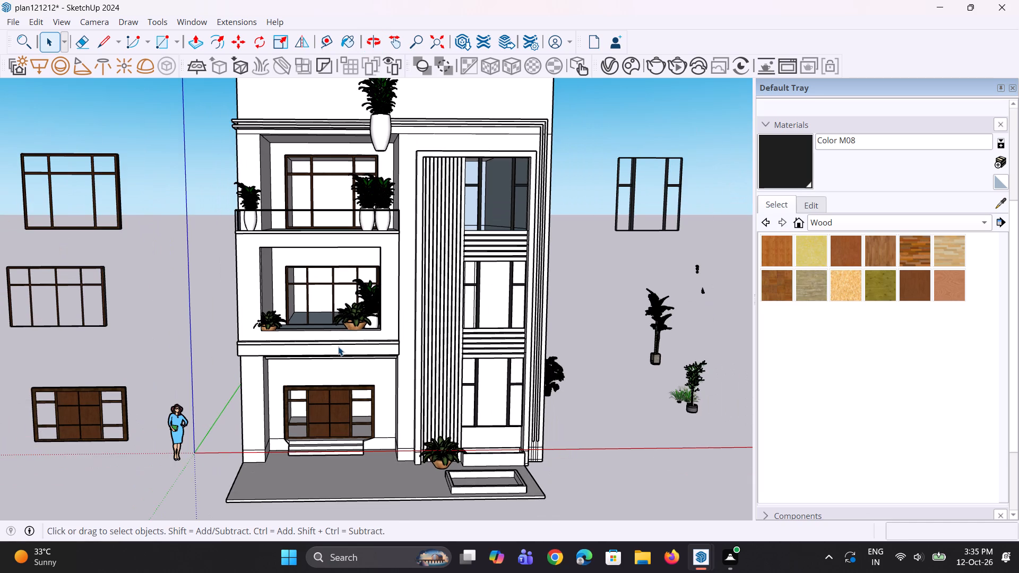
scroll(351, 321, "up", 3)
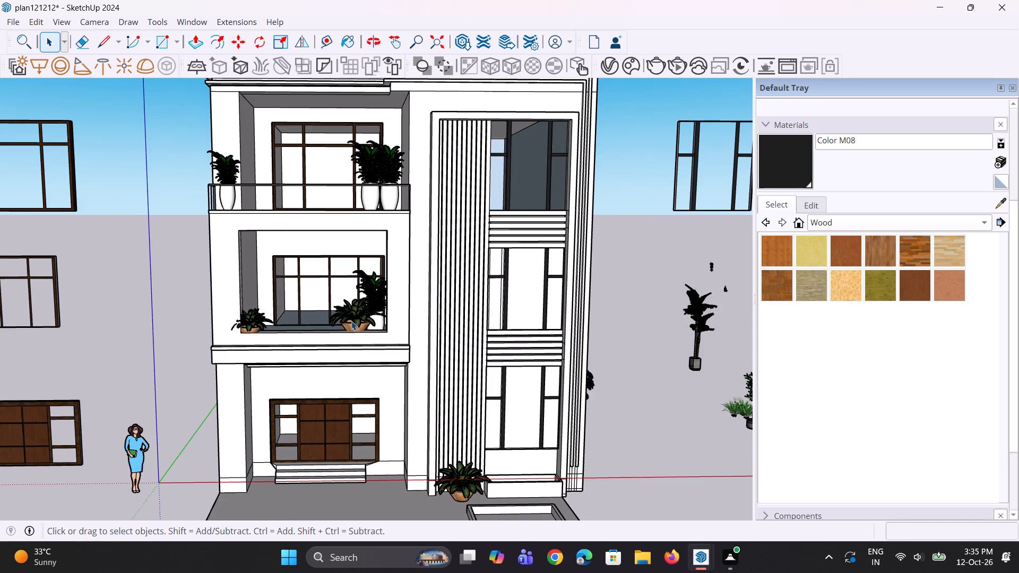
left_click(351, 321)
scroll(346, 294, "up", 4)
key("s")
scroll(345, 294, "up", 3)
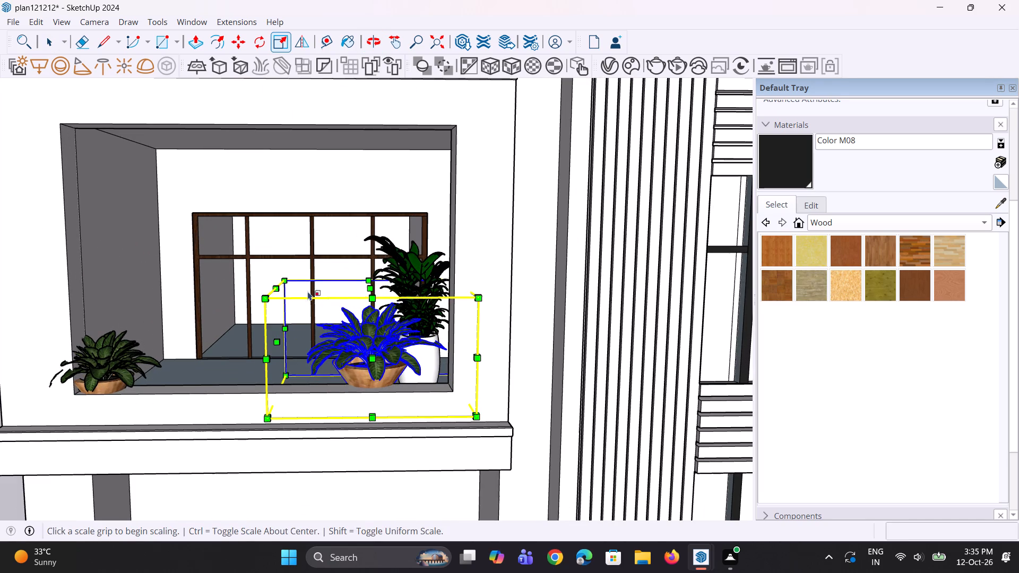
left_click(286, 281)
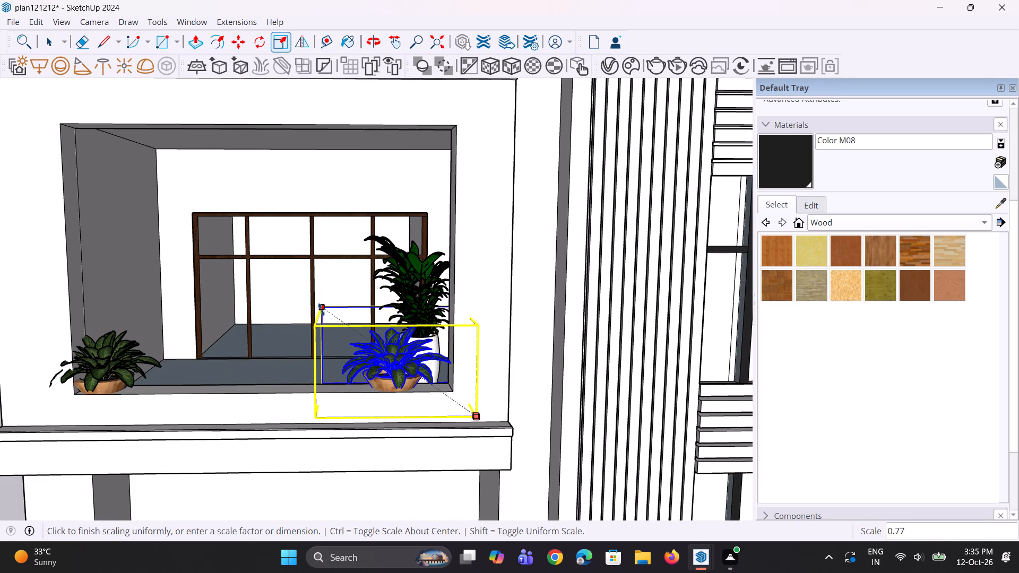
left_click(321, 309)
Move the scaled-down bowl plant about 8 1/2" along the red axis toward the opening's nearer side column.
scroll(377, 387, "up", 6)
key("m")
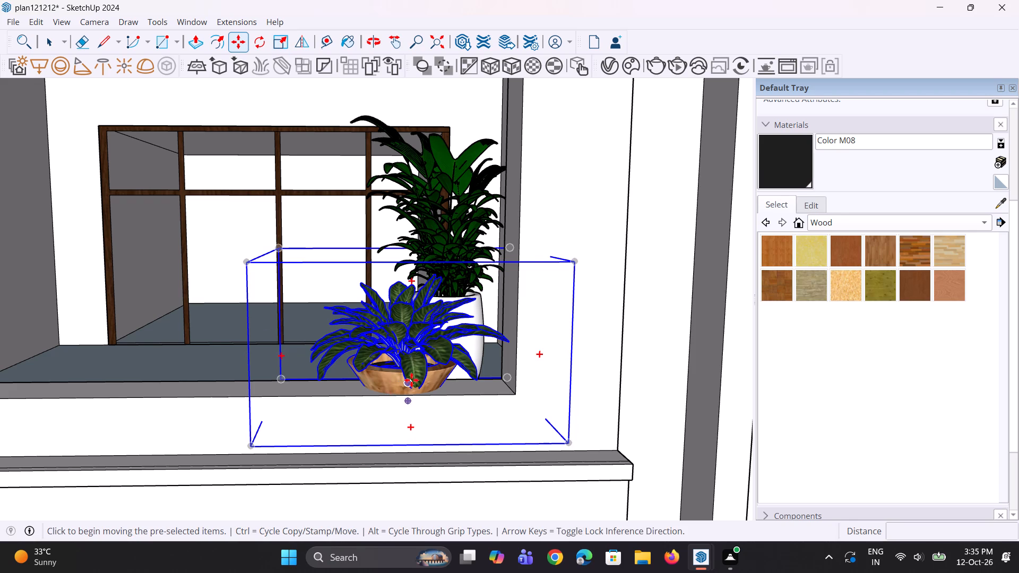
left_click(411, 380)
left_click(456, 378)
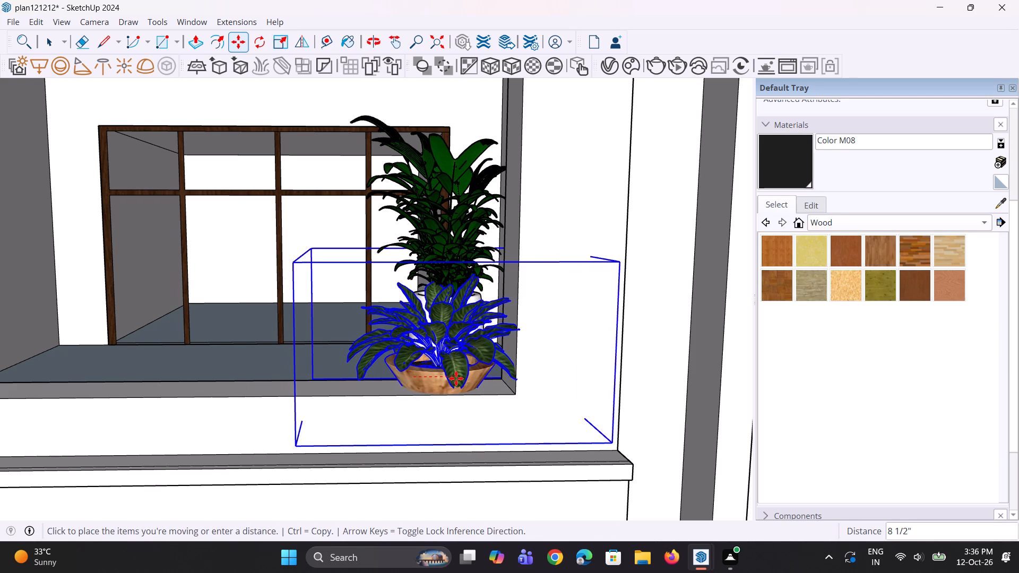
scroll(461, 367, "down", 5)
middle_click_drag(467, 371, 473, 372)
scroll(467, 350, "down", 10)
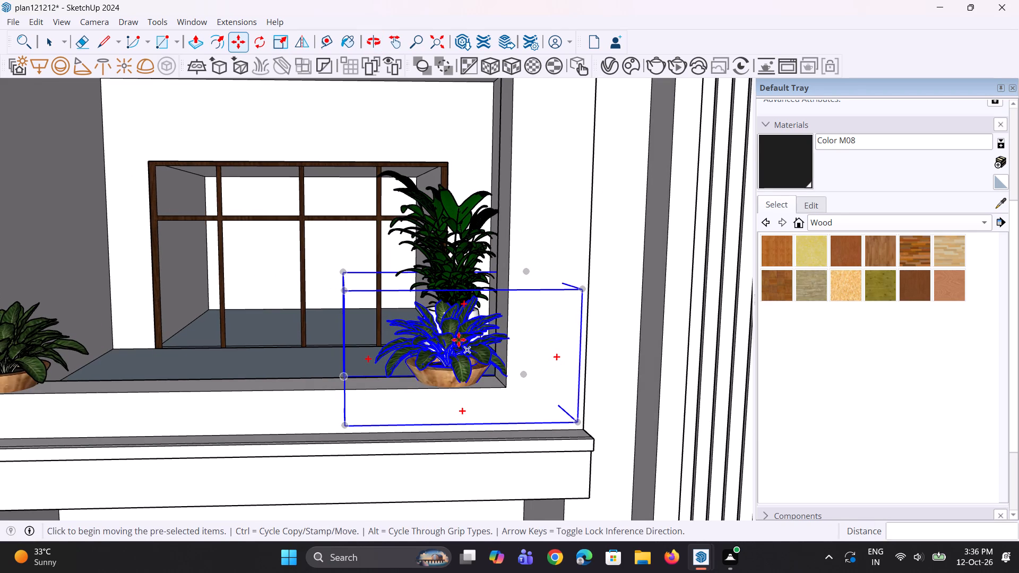
scroll(459, 340, "down", 10)
key("space")
key("space")
Copy the pair of plant stands from the spare plants beside the building about 60' to the wall beside the entrance steps.
scroll(389, 322, "down", 10)
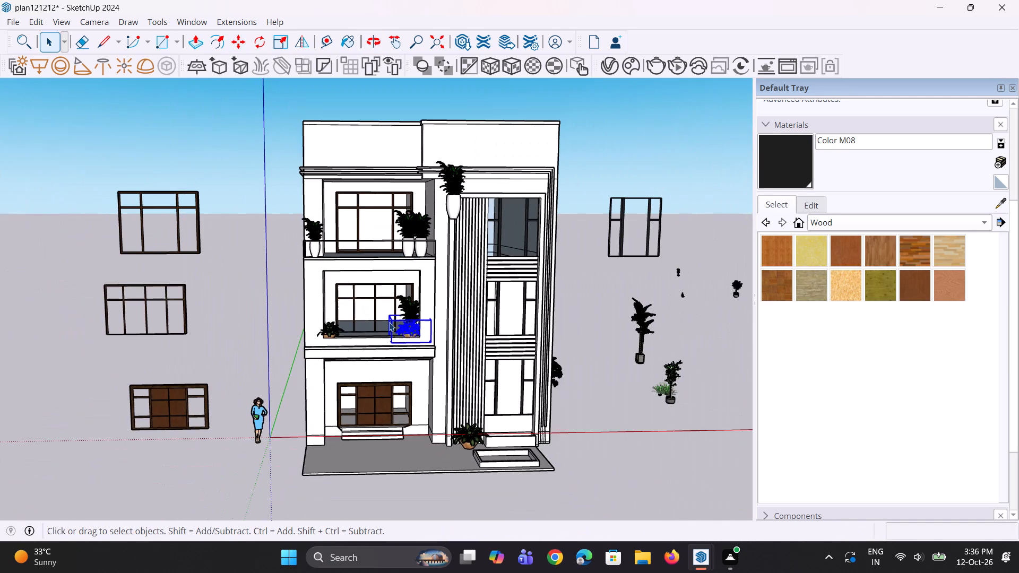
scroll(399, 324, "down", 3)
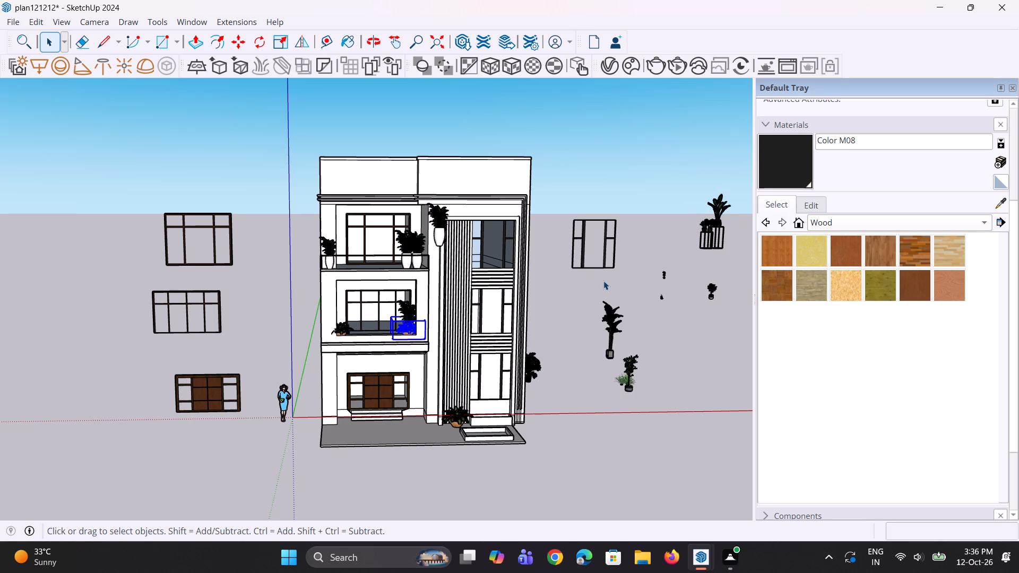
scroll(609, 265, "up", 3)
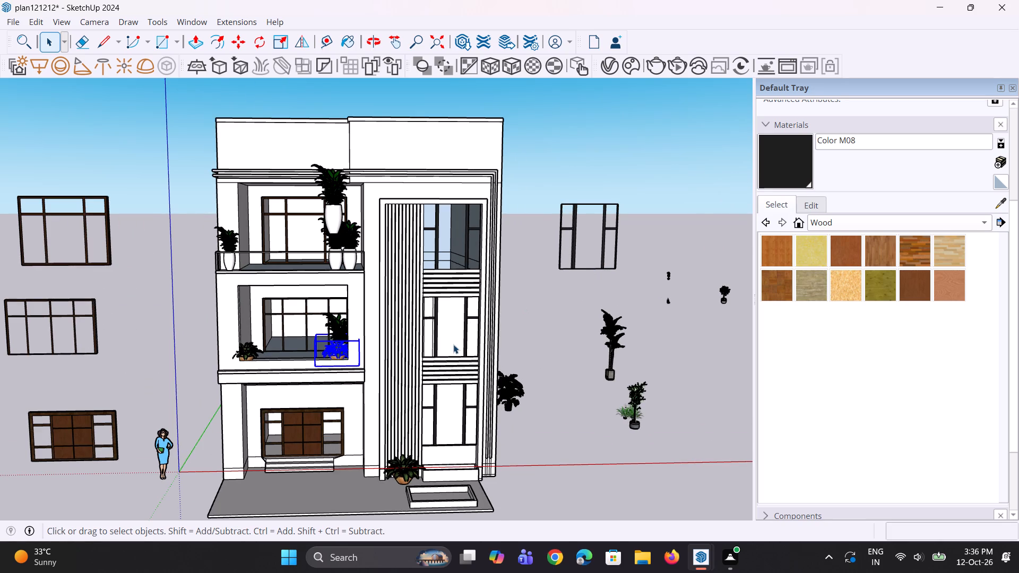
scroll(451, 346, "down", 2)
middle_click_drag(425, 411, 587, 429)
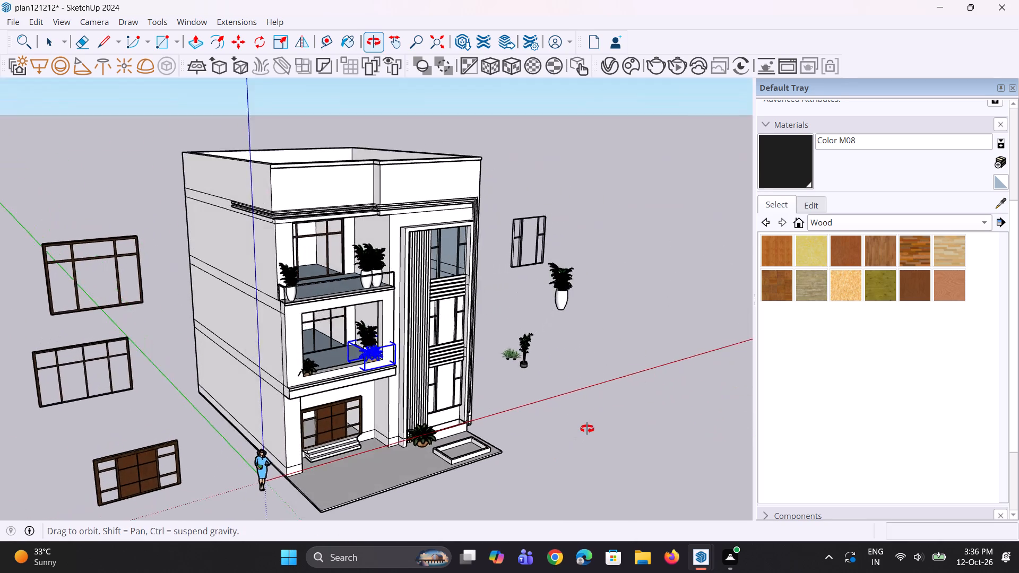
middle_click_drag(587, 429, 474, 429)
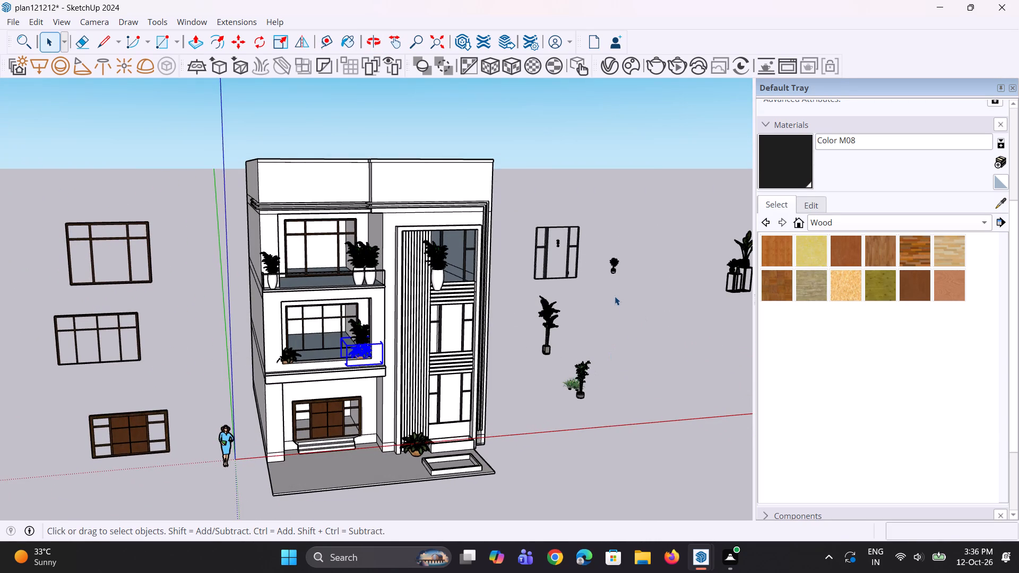
scroll(613, 296, "down", 2)
left_click(679, 283)
left_click(697, 282)
scroll(697, 282, "up", 1)
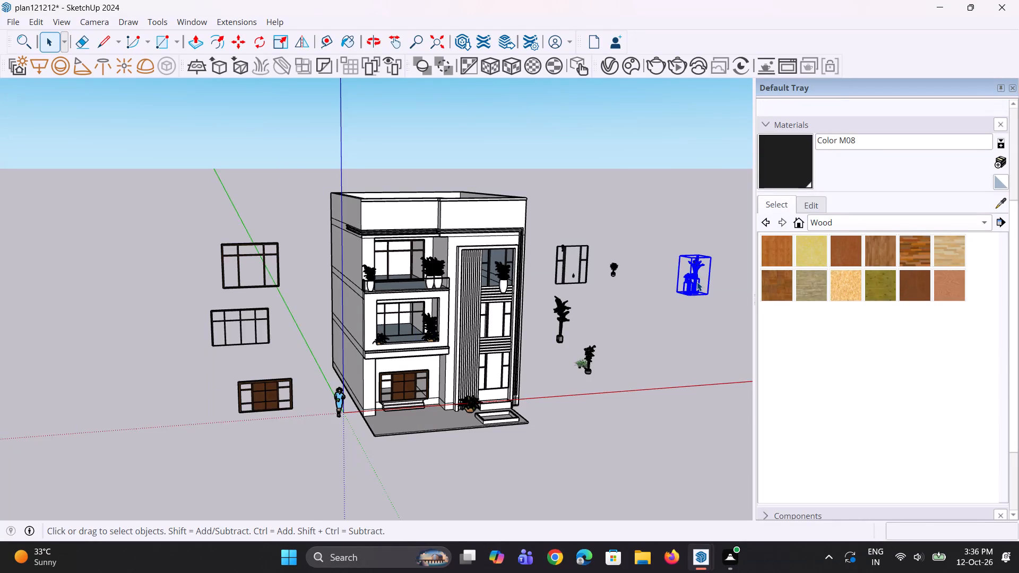
scroll(697, 282, "up", 1)
key("m")
left_click(697, 282)
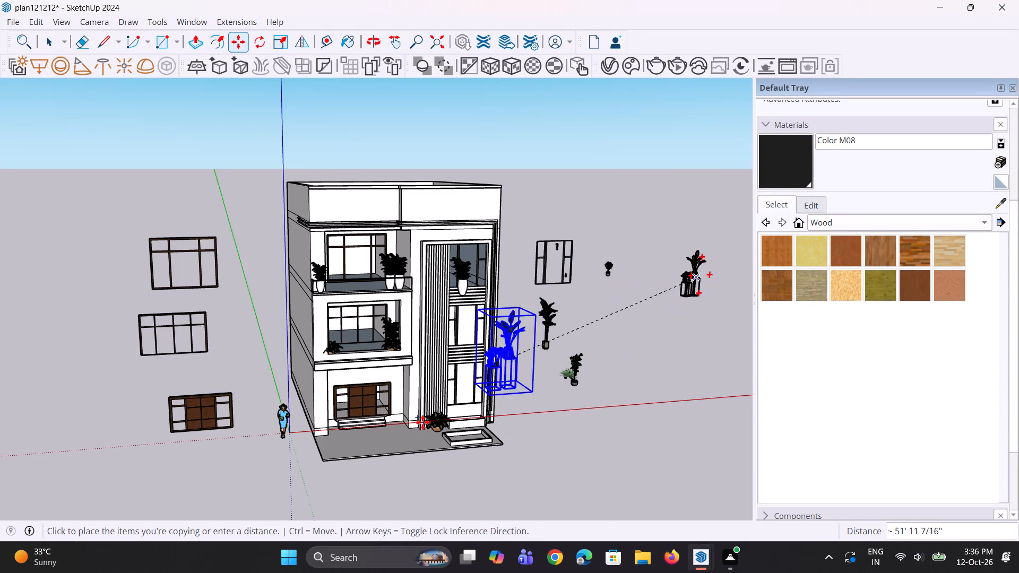
scroll(415, 431, "up", 12)
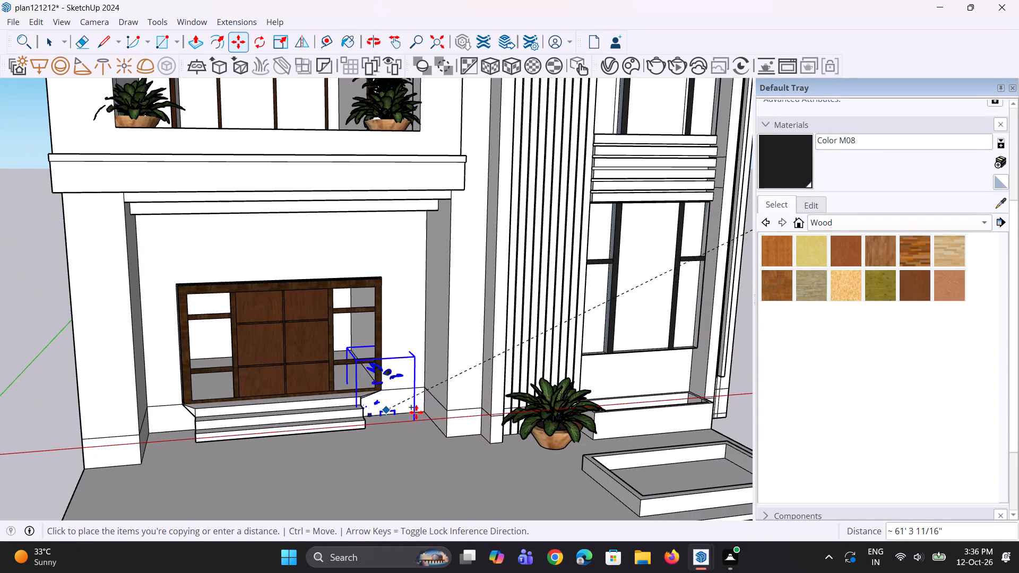
left_click(410, 383)
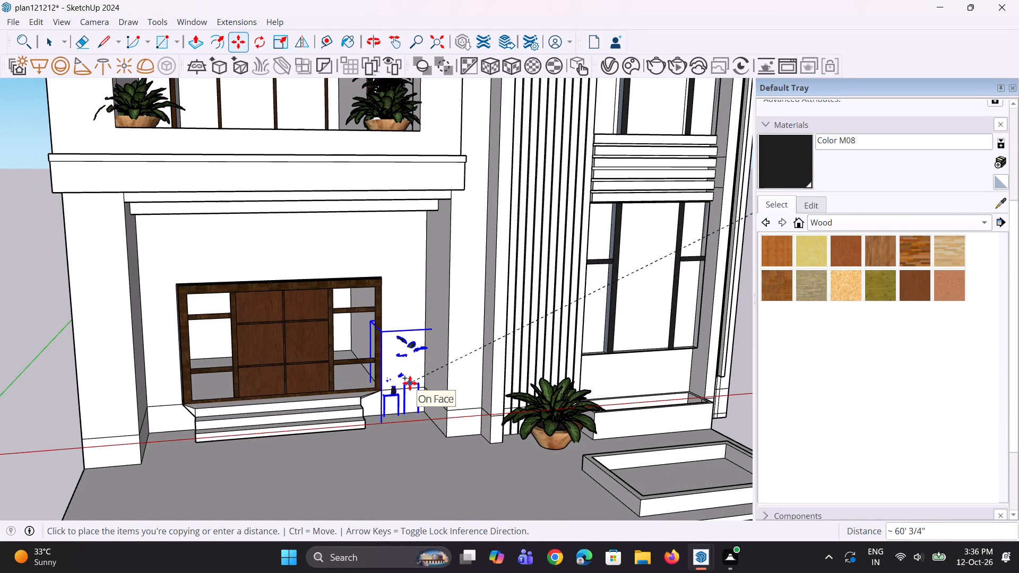
Move the copied plant stands forward along the green axis, out of the wall onto the paving beside the entrance steps.
middle_click_drag(312, 454, 408, 457)
scroll(381, 421, "up", 4)
left_click(381, 414)
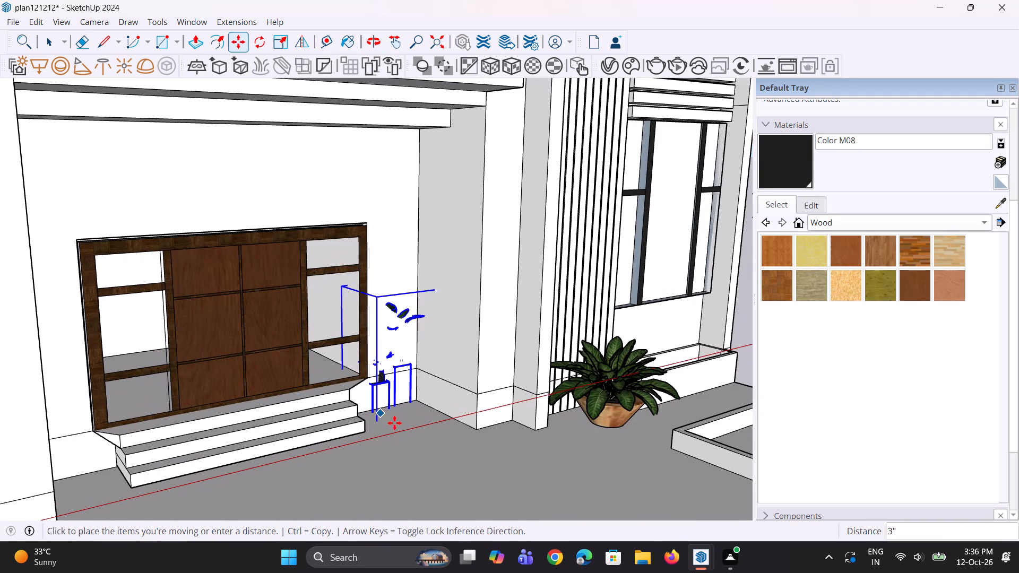
left_click(406, 430)
Stretch the plant stands along the green axis by about 1.54 toward the front, and about 1.07 toward the wall.
middle_click_drag(486, 447, 496, 453)
key("s")
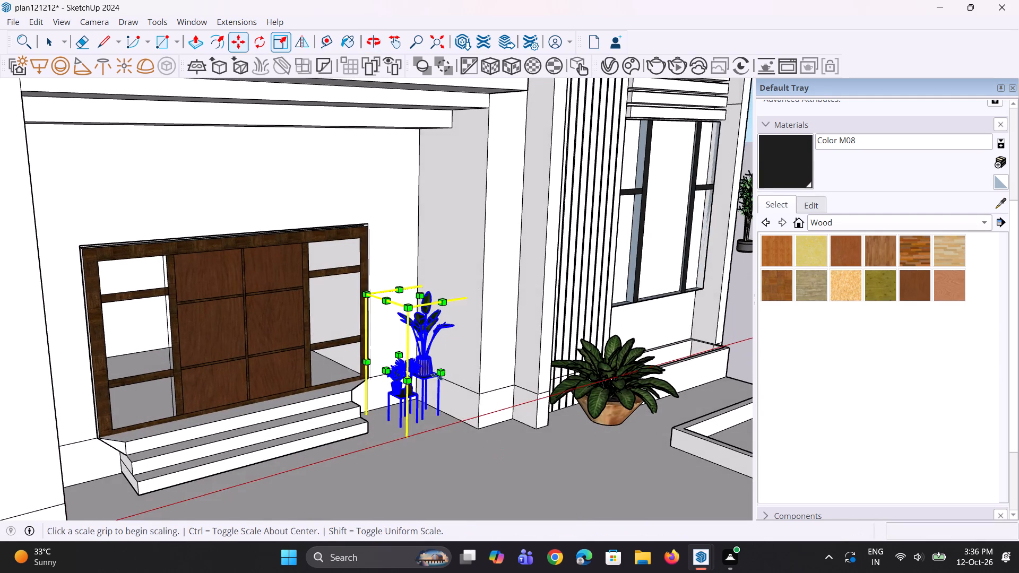
scroll(437, 369, "up", 6)
left_click(440, 371)
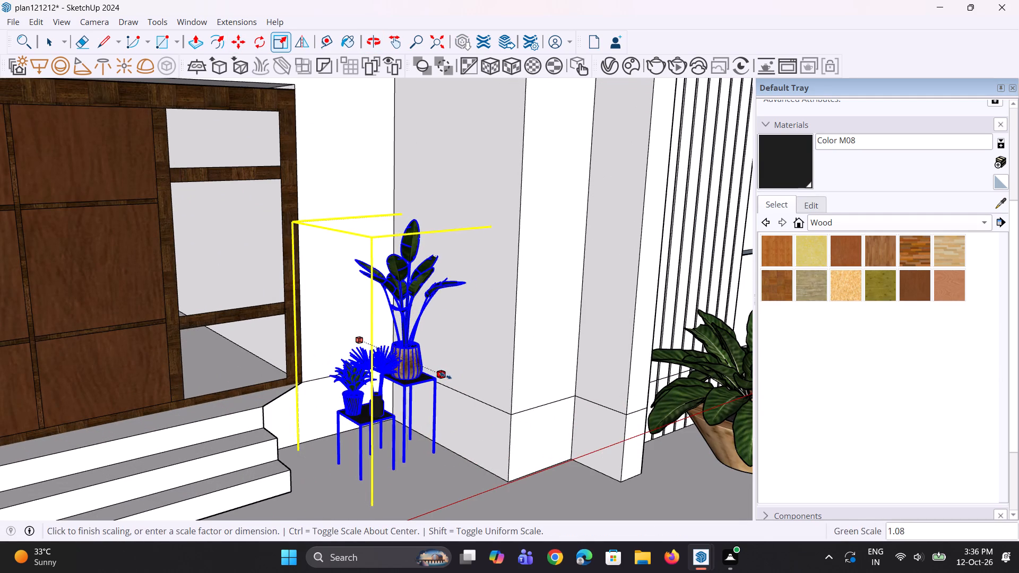
left_click(487, 398)
scroll(310, 373, "down", 5)
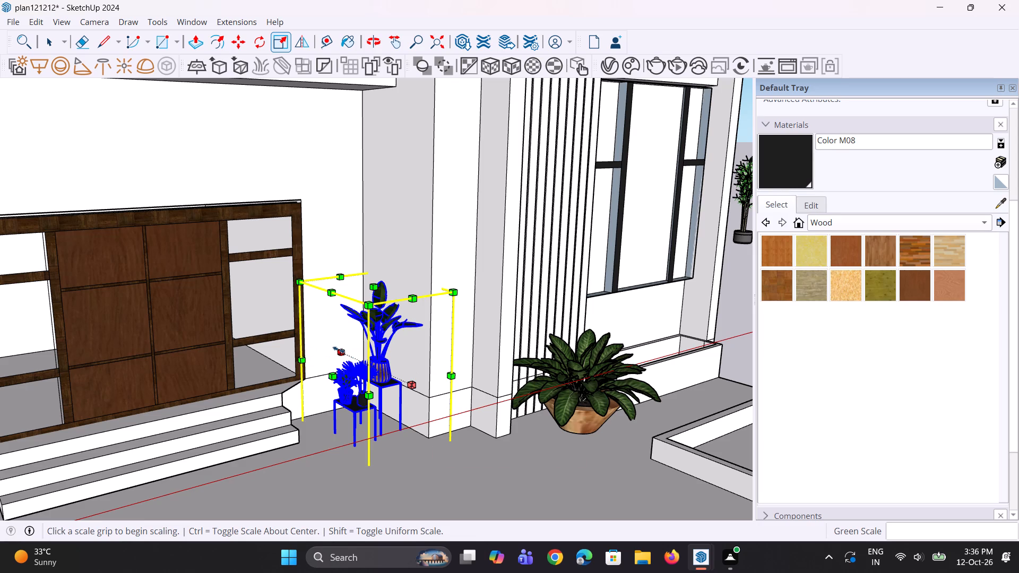
left_click(339, 350)
left_click(311, 327)
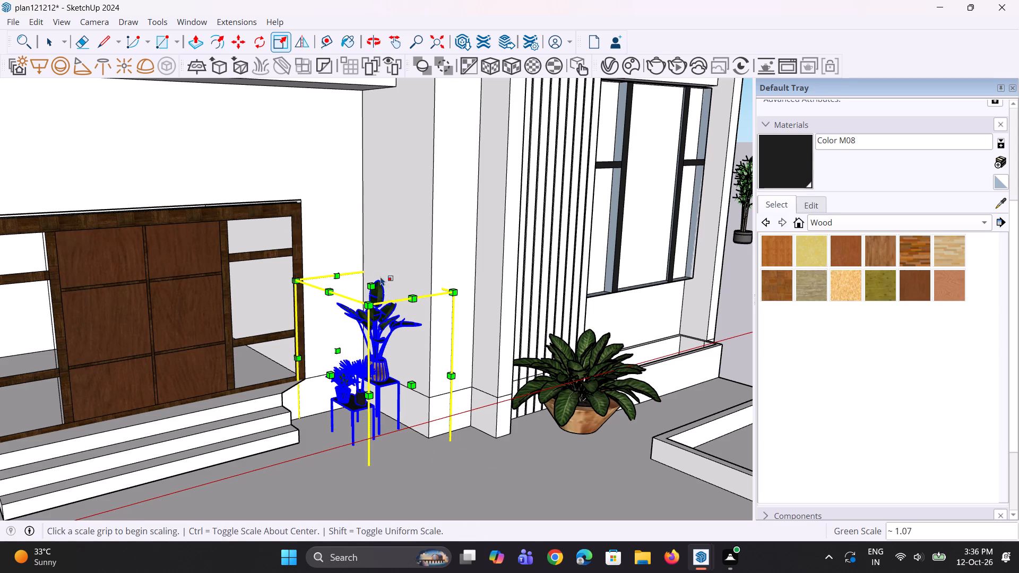
Enlarge the plant stands uniformly by about 1.03, and stretch them along the green axis by about 1.13.
left_click(368, 307)
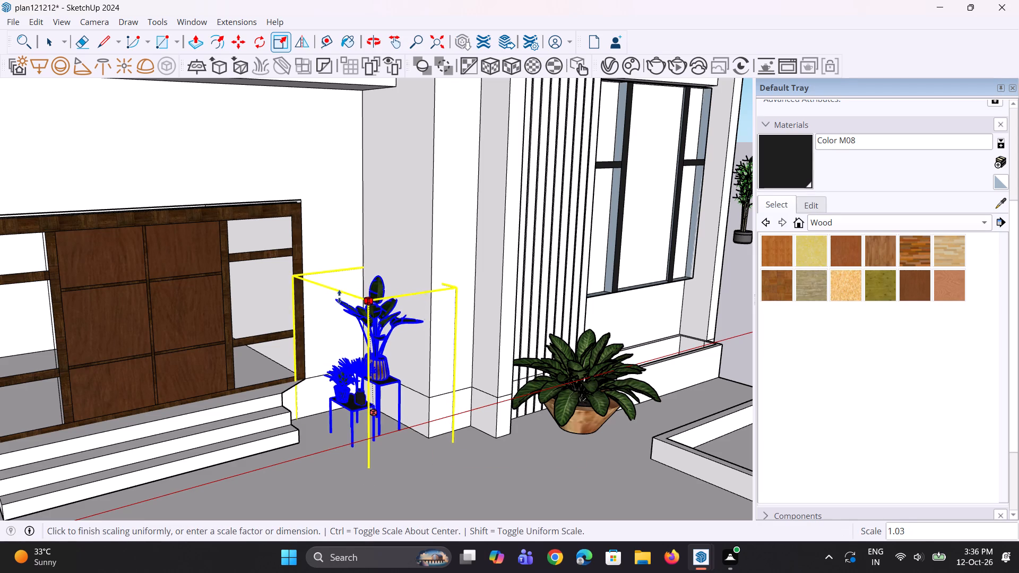
left_click(334, 292)
middle_click_drag(452, 336, 403, 337)
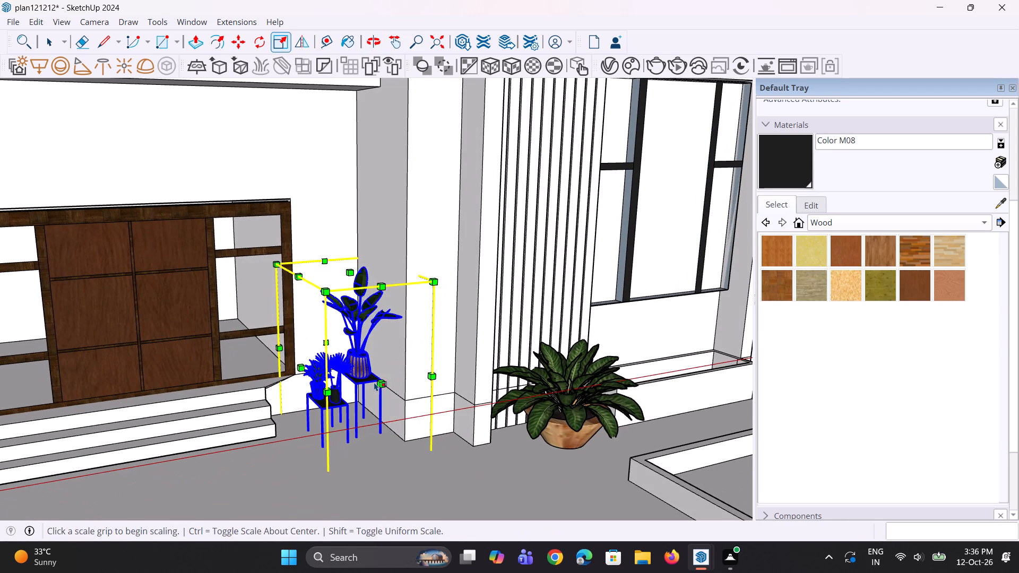
left_click(374, 383)
left_click(383, 381)
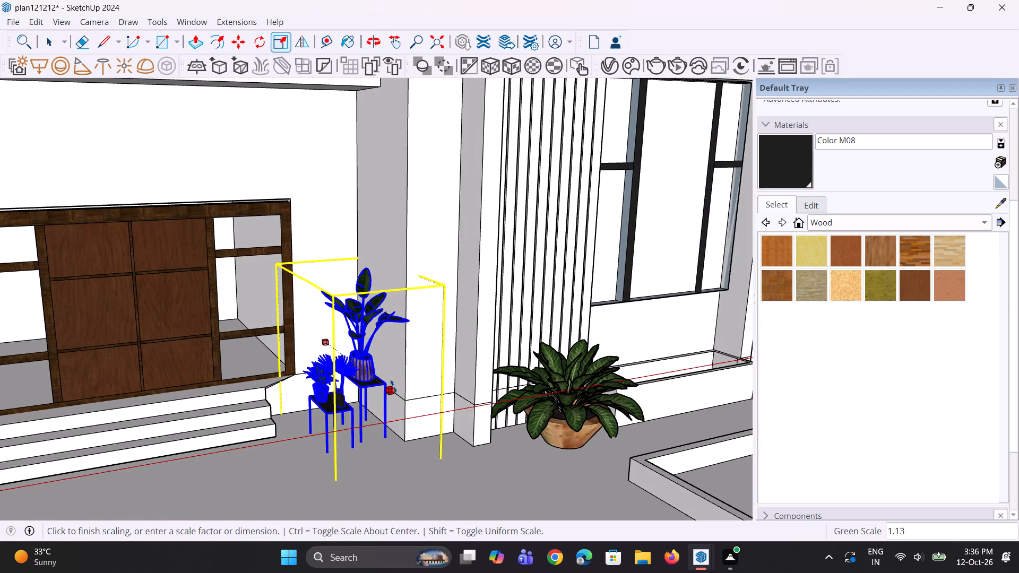
left_click(392, 386)
Move the enlarged plant stands about 1 7/16" along the red axis toward the entrance steps.
scroll(353, 363, "down", 4)
key("m")
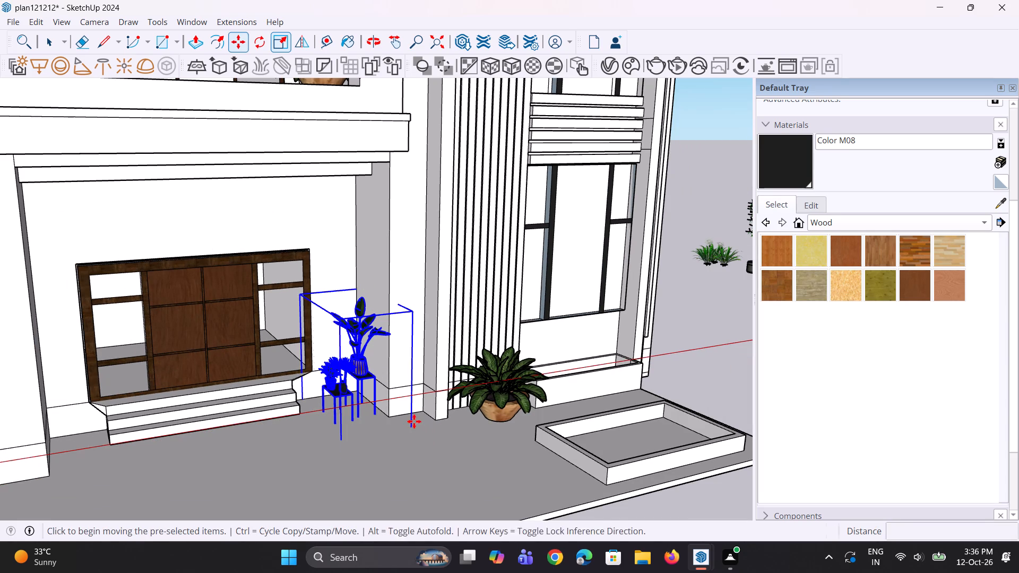
left_click(413, 440)
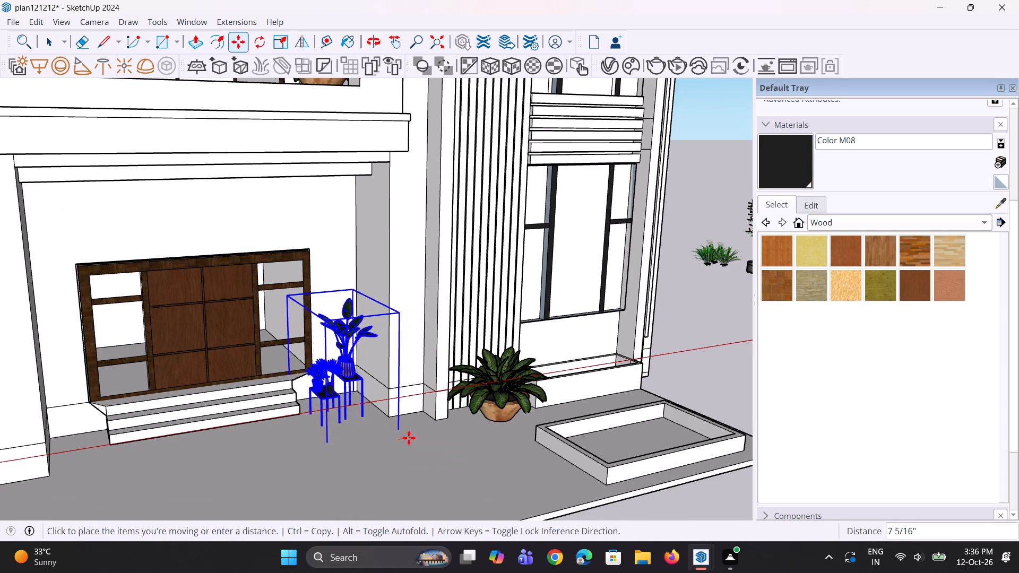
left_click(409, 438)
middle_click_drag(385, 427, 421, 437)
Move the plant stands about 10 3/8" back toward the wall beside the entrance steps and clear the selection.
scroll(370, 447, "up", 2)
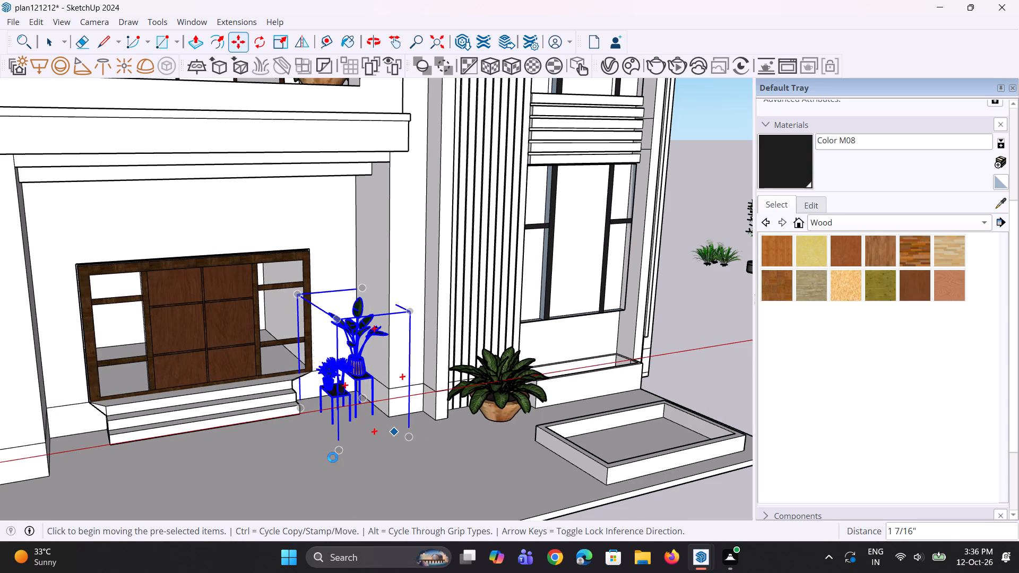
scroll(333, 457, "up", 1)
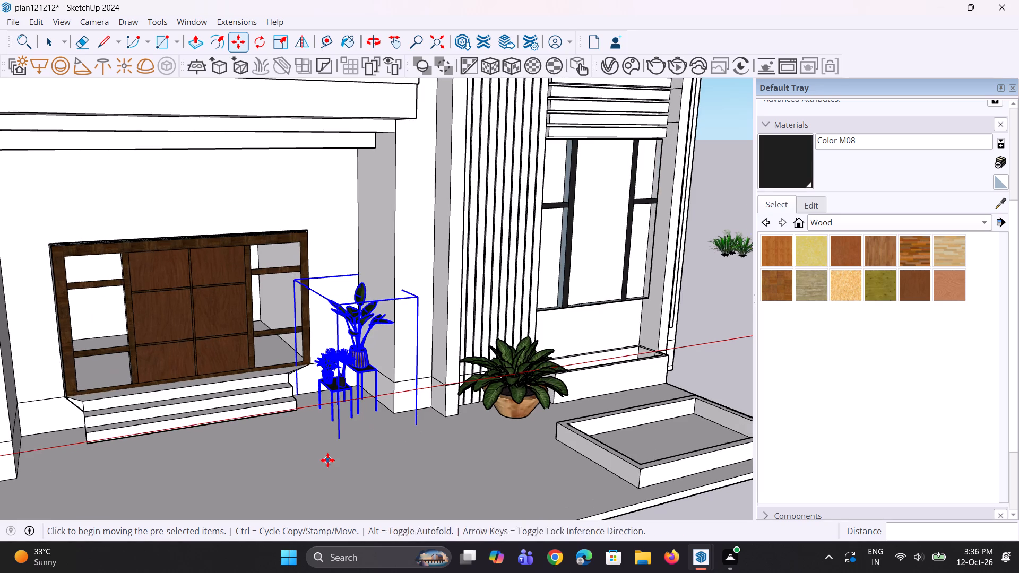
scroll(371, 450, "up", 6)
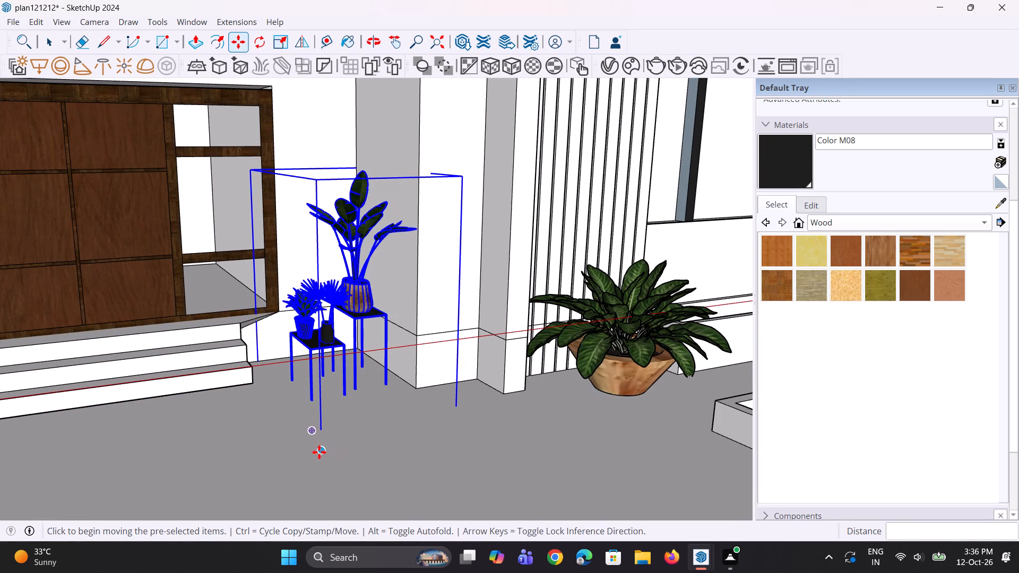
left_click(319, 452)
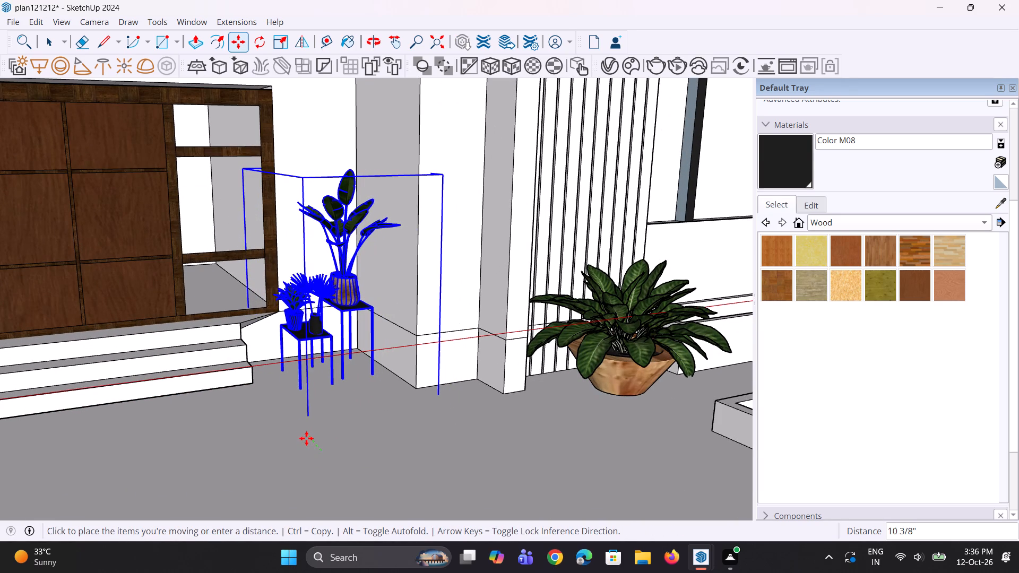
left_click(306, 438)
scroll(306, 438, "down", 12)
middle_click_drag(306, 438, 299, 426)
key("space")
key("space")
left_click(642, 412)
Copy the spare potted palm standing beside the building about 36' 3" to the planter below the ground-floor window.
middle_click_drag(639, 411, 462, 445)
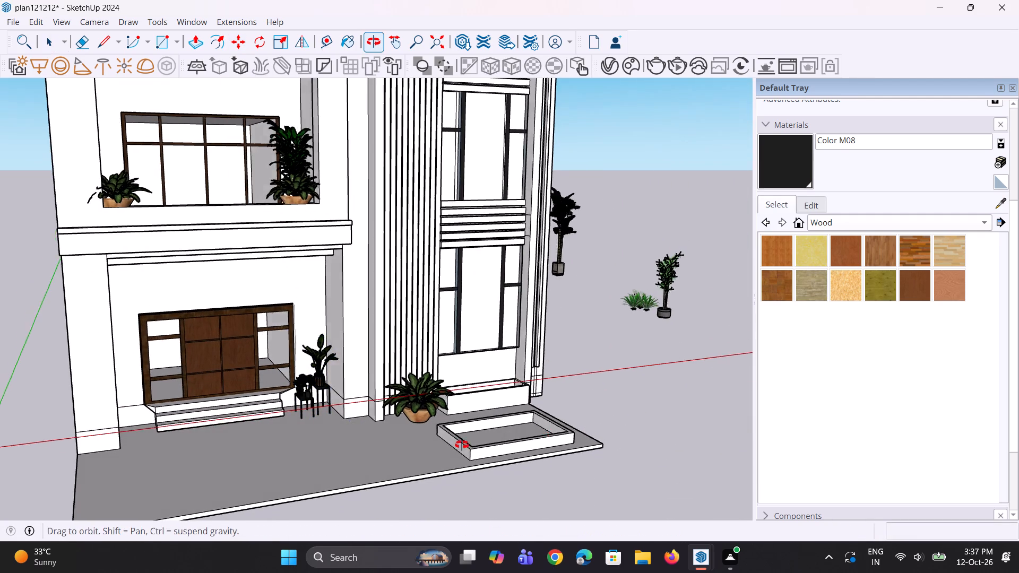
middle_click_drag(462, 445, 420, 446)
scroll(563, 345, "down", 4)
middle_click_drag(577, 353, 645, 346)
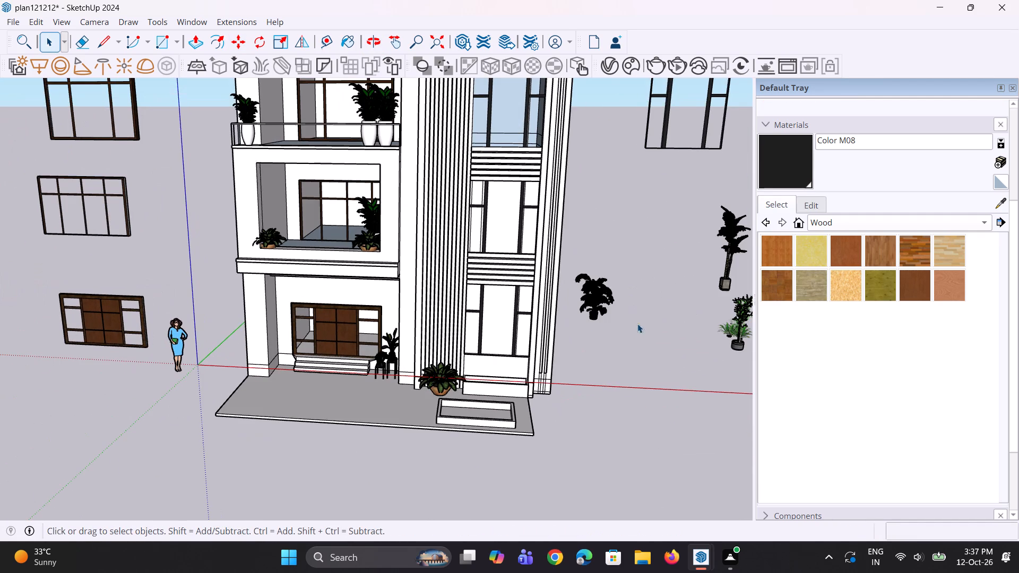
left_click(606, 303)
scroll(606, 303, "up", 1)
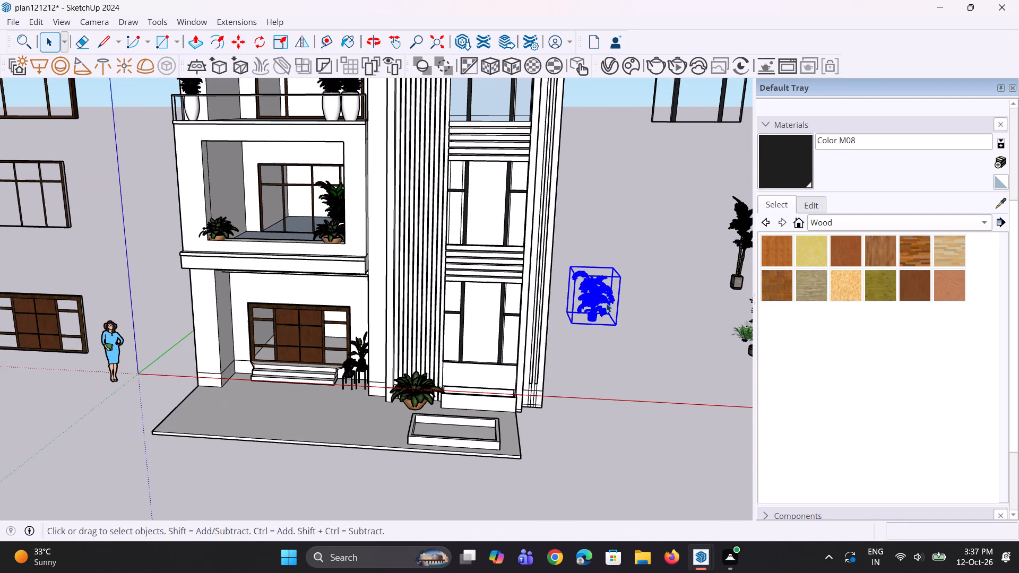
key("m")
left_click(607, 303)
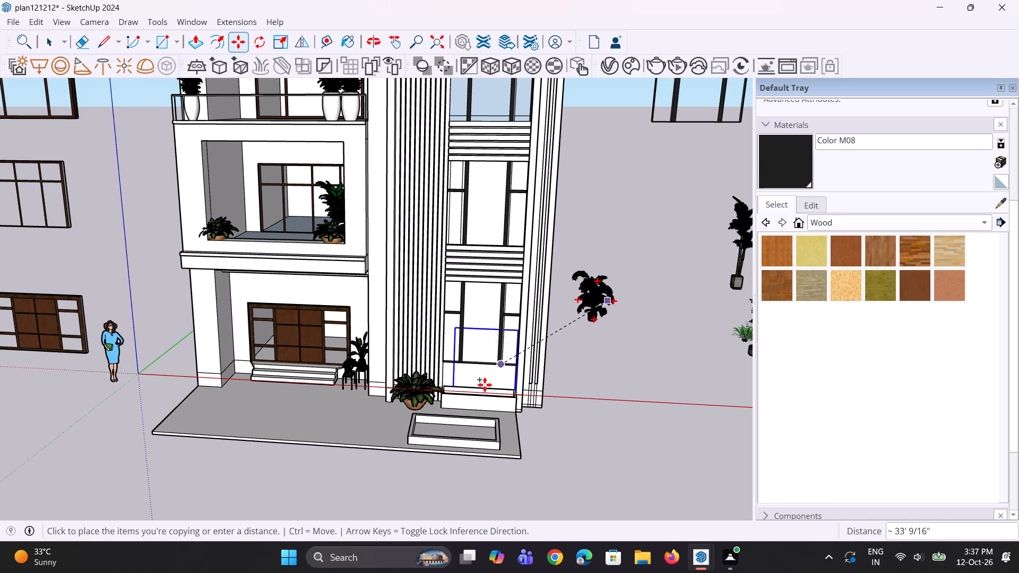
scroll(485, 385, "up", 7)
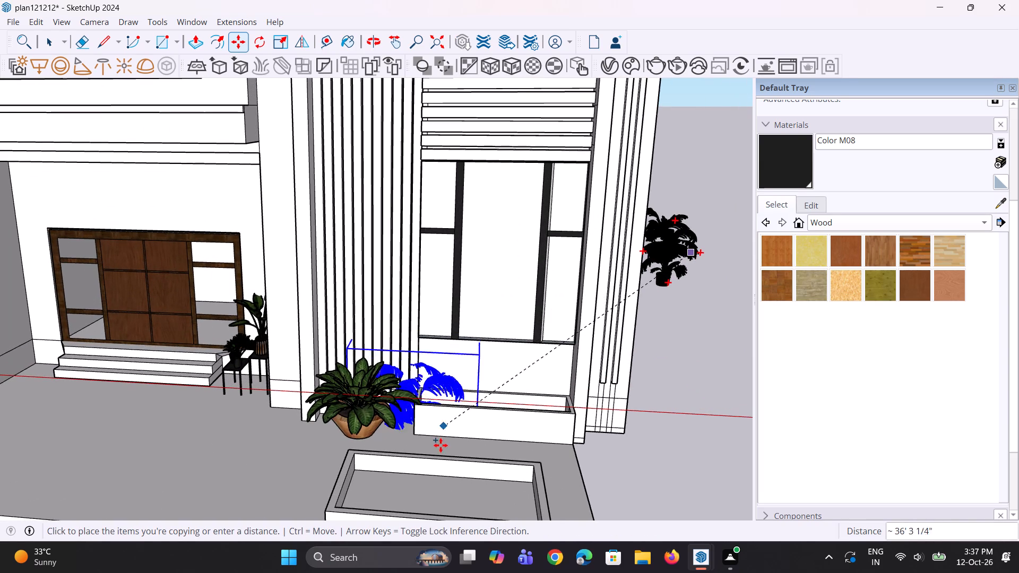
left_click(446, 421)
Raise the palm copy about 3' 1 1/4" along the blue axis at the planter.
middle_click_drag(433, 423, 470, 413)
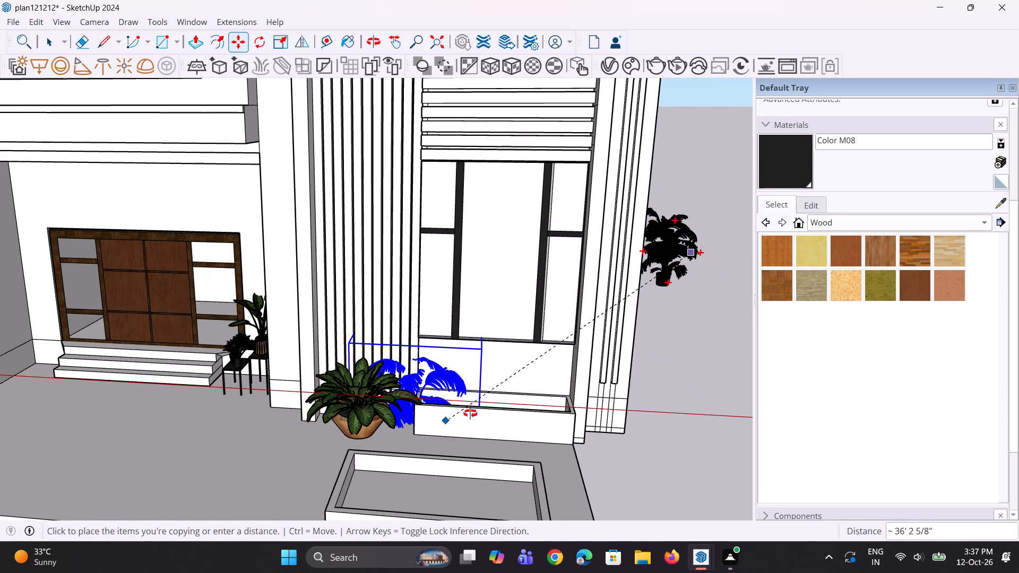
middle_click_drag(470, 413, 496, 410)
scroll(486, 356, "up", 3)
left_click(493, 341)
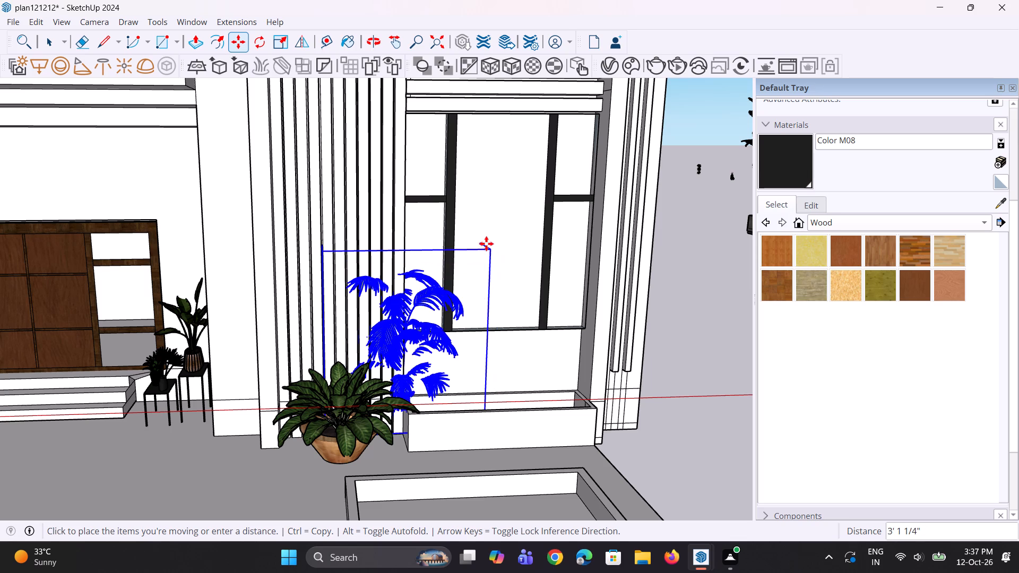
left_click(486, 241)
Move the palm copy about 1' 8 3/8" along the red axis, away from the bowl plant.
middle_click_drag(525, 341, 446, 365)
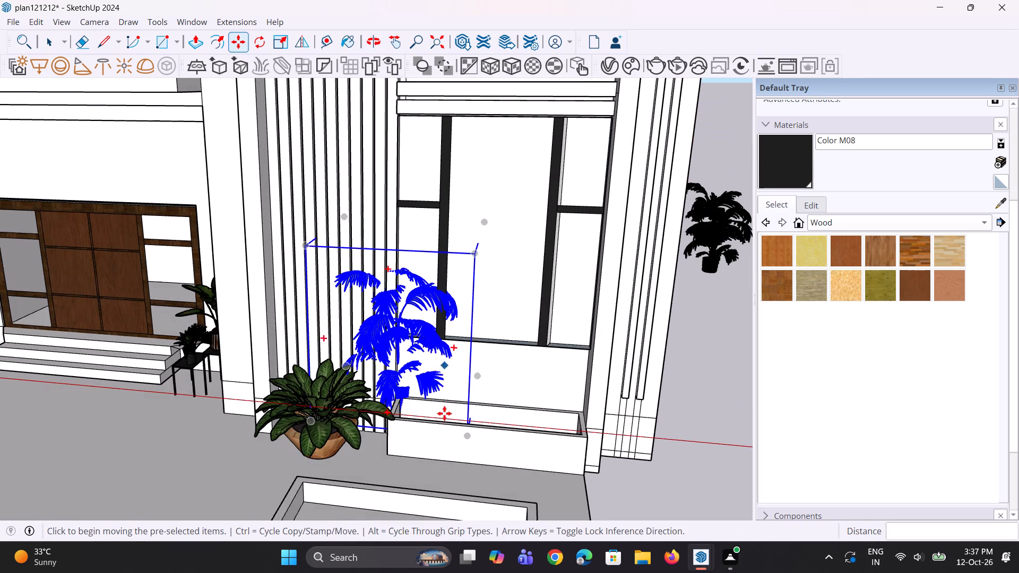
scroll(455, 441, "up", 2)
left_click(465, 435)
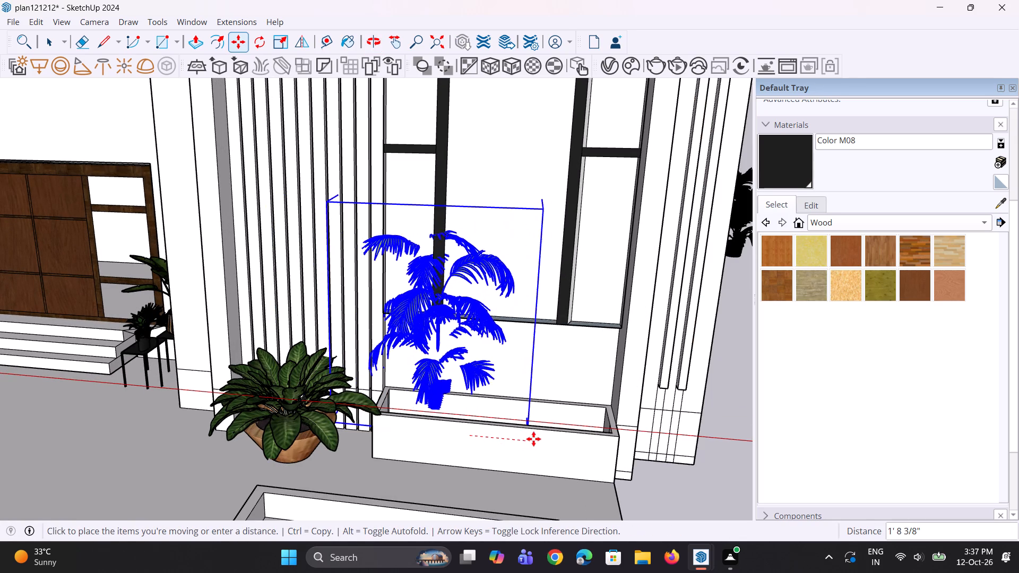
left_click(533, 439)
Move the palm copy about 1' 11" along the green axis toward the front, into the planter, and clear the selection.
middle_click_drag(571, 452, 494, 460)
scroll(493, 460, "up", 1)
left_click(493, 460)
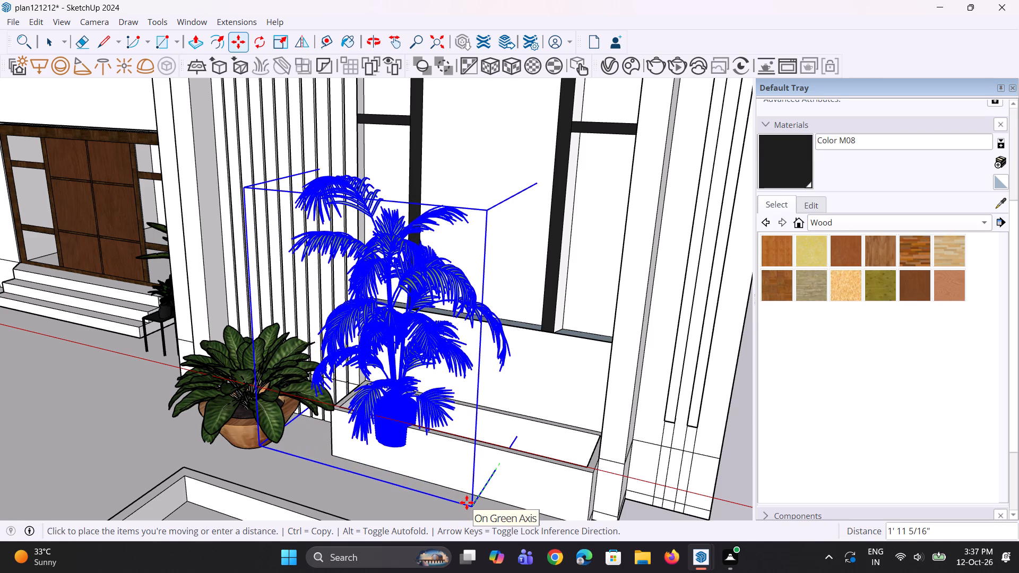
left_click(471, 497)
middle_click_drag(388, 465, 508, 480)
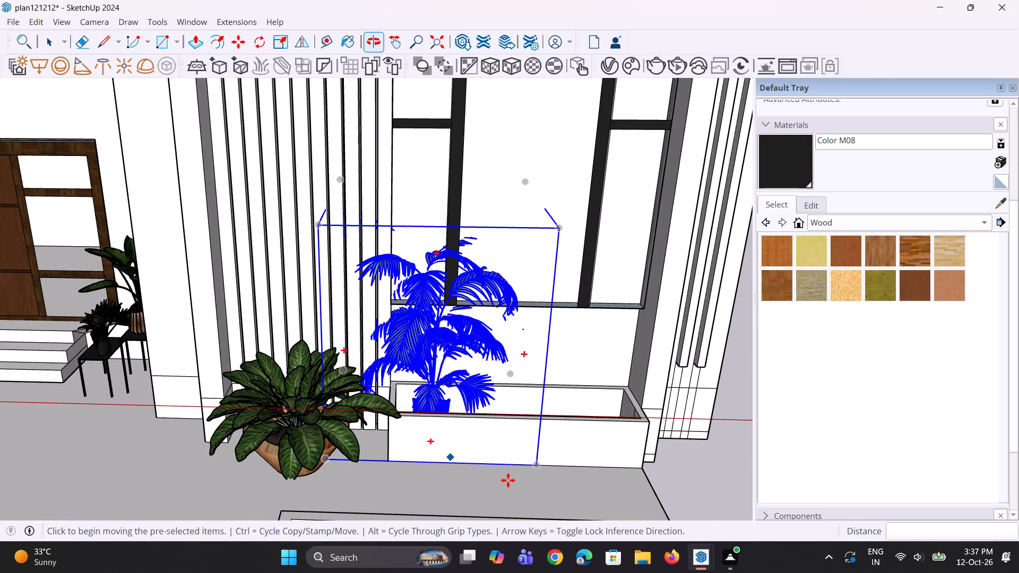
key("space")
key("space")
key("space")
left_click(724, 459)
Examine the planted front and the spare plants around the building for another plant to use.
scroll(333, 406, "down", 4)
middle_click_drag(455, 436, 453, 422)
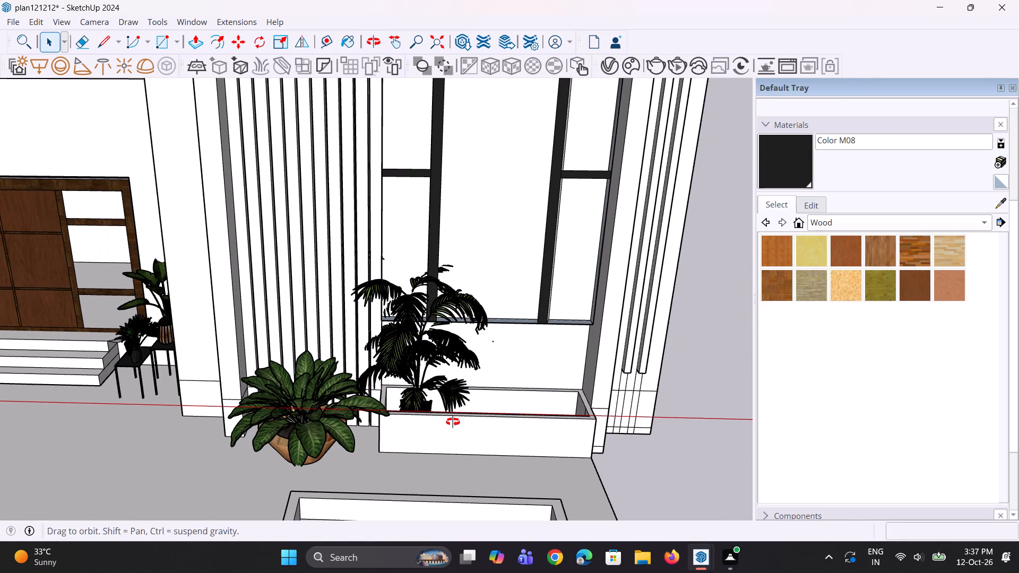
middle_click_drag(453, 422, 451, 415)
scroll(431, 393, "up", 2)
scroll(431, 393, "down", 10)
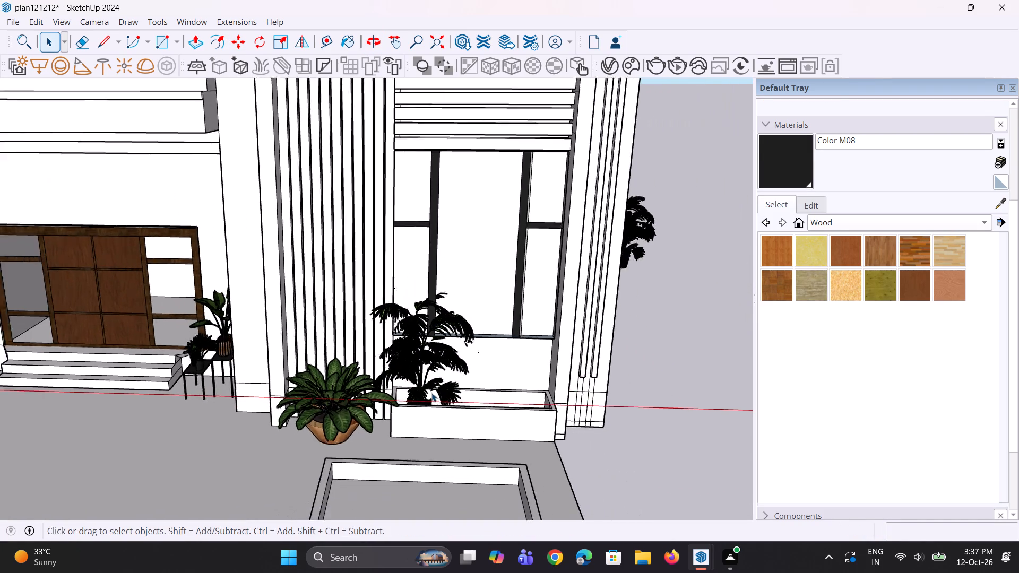
scroll(438, 396, "down", 15)
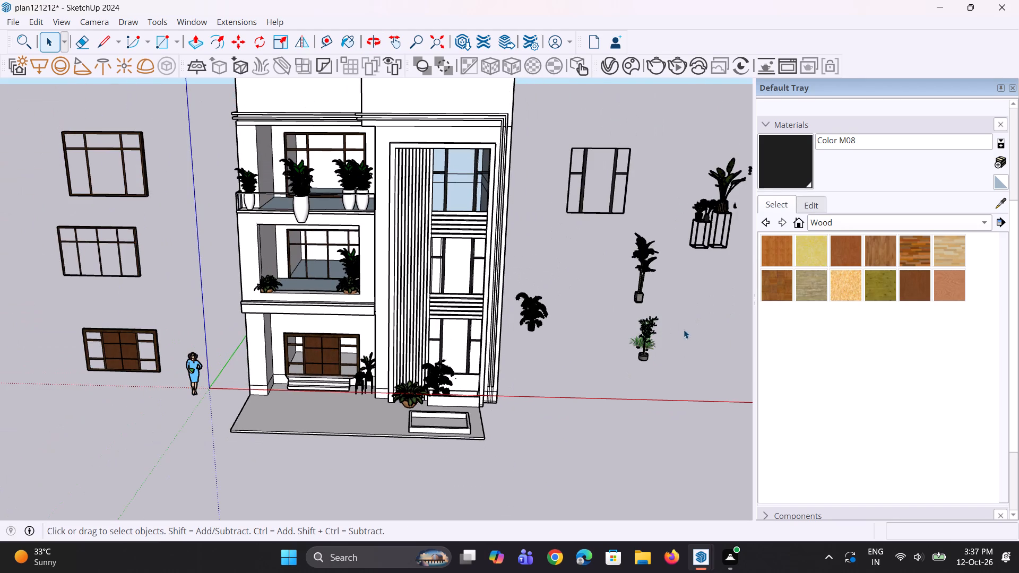
scroll(640, 347, "up", 6)
scroll(592, 363, "down", 2)
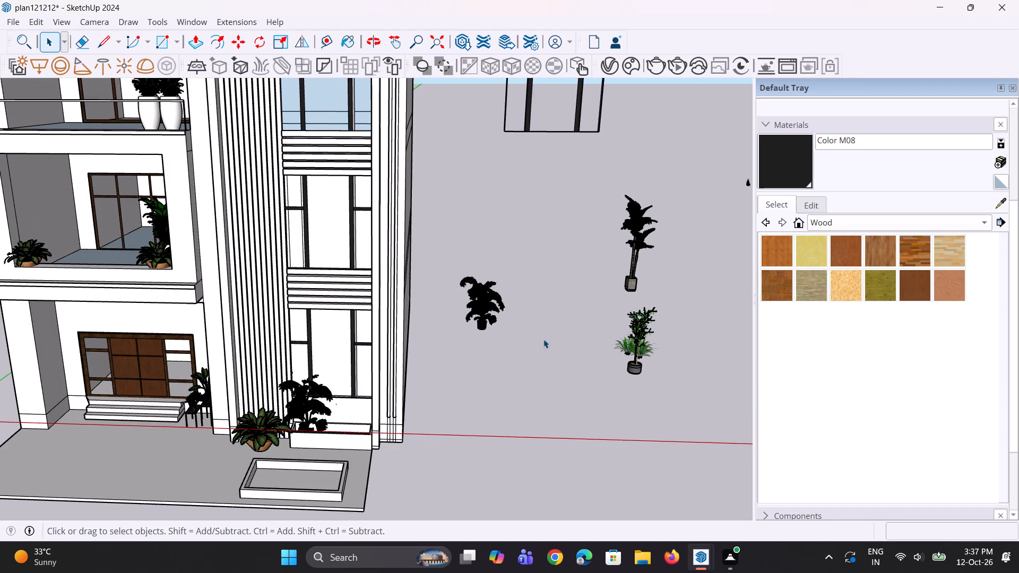
scroll(464, 322, "down", 4)
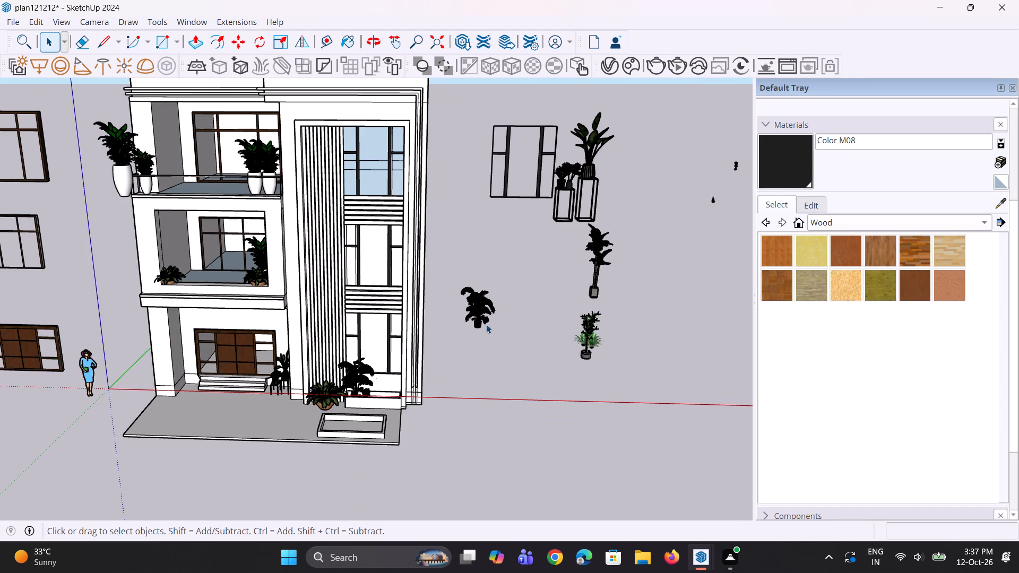
scroll(486, 324, "down", 6)
Move the distant round-leaved plant in the woven pot about 161' 1 3/4" to the spare plants near the building.
scroll(613, 322, "up", 1)
scroll(663, 207, "up", 2)
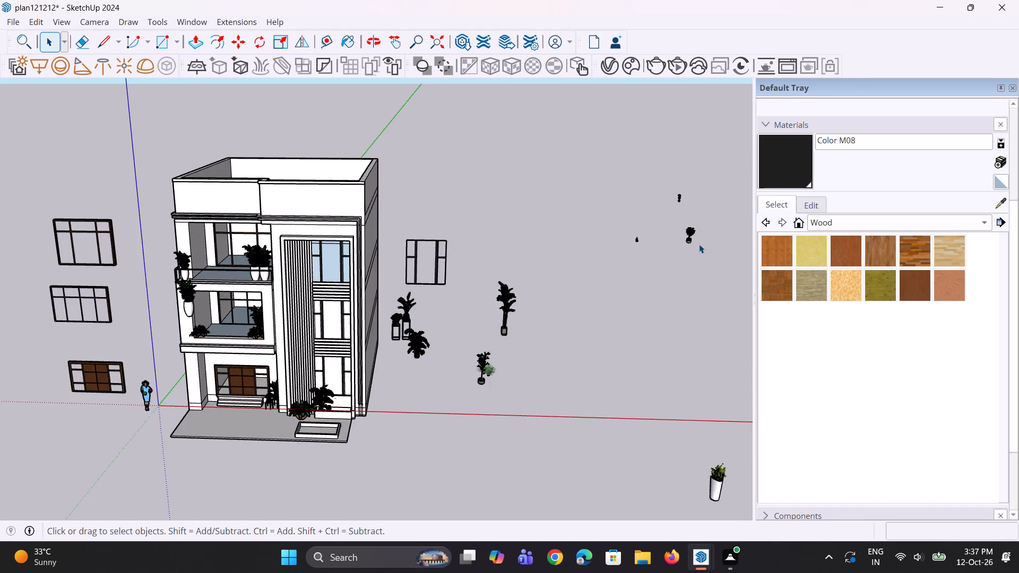
scroll(699, 244, "up", 3)
left_click(690, 235)
key("m")
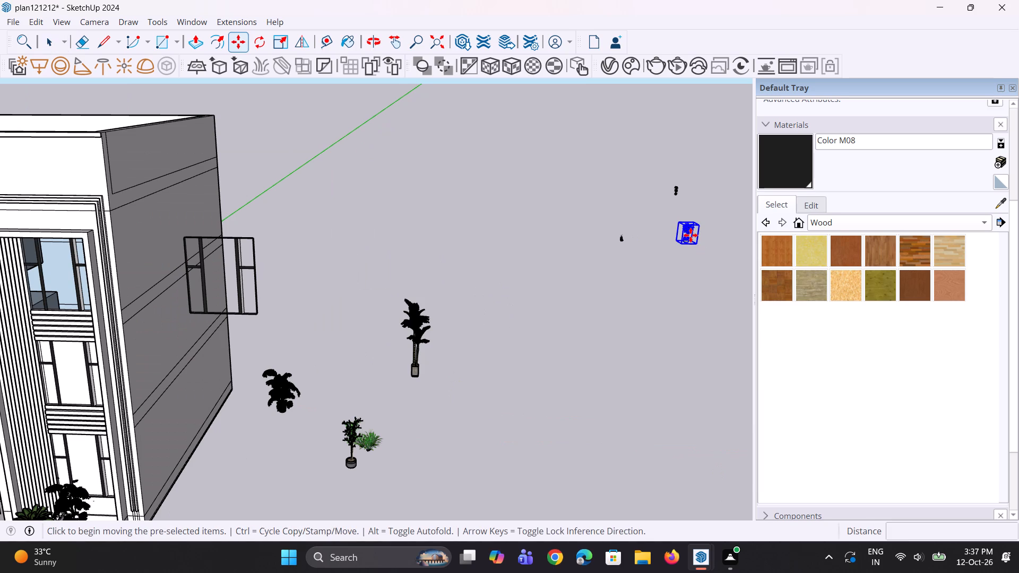
left_click(690, 235)
left_click(398, 485)
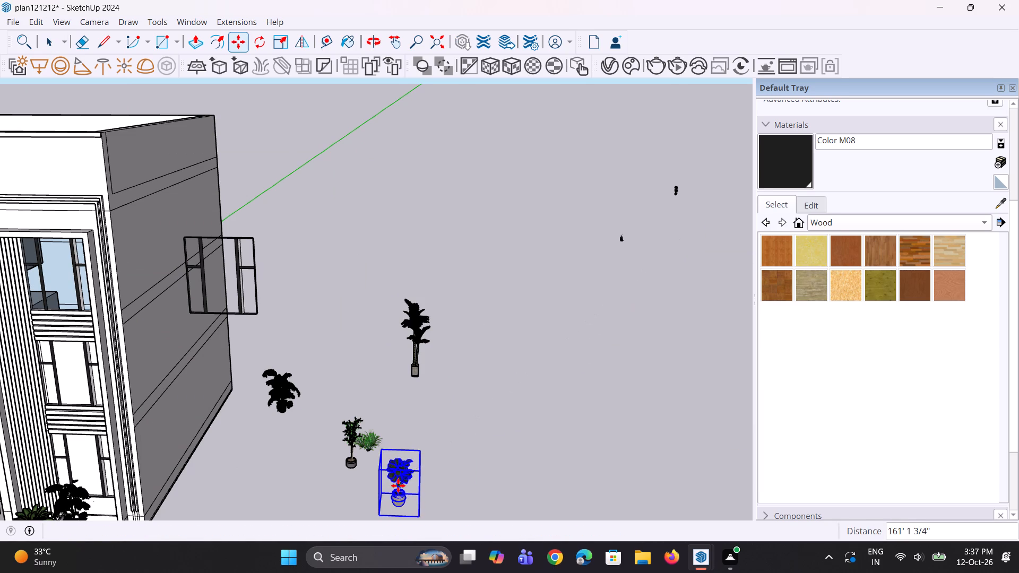
key("space")
key("space")
Move the small distant potted plant about 154' 10" to the spare plants near the building and clear the selection.
left_click(619, 239)
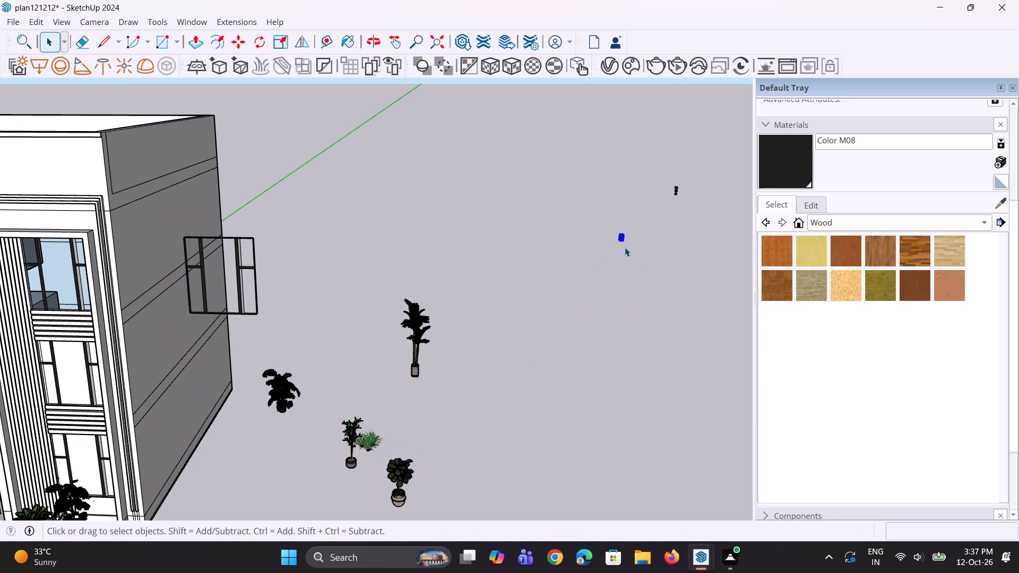
key("m")
left_click(625, 244)
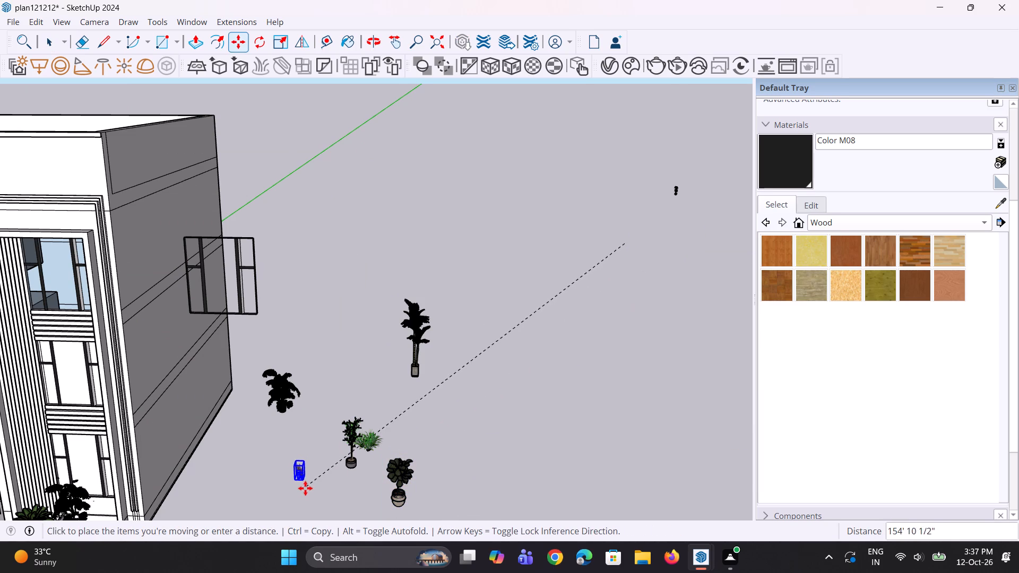
left_click(301, 488)
key("space")
key("space")
left_click(571, 369)
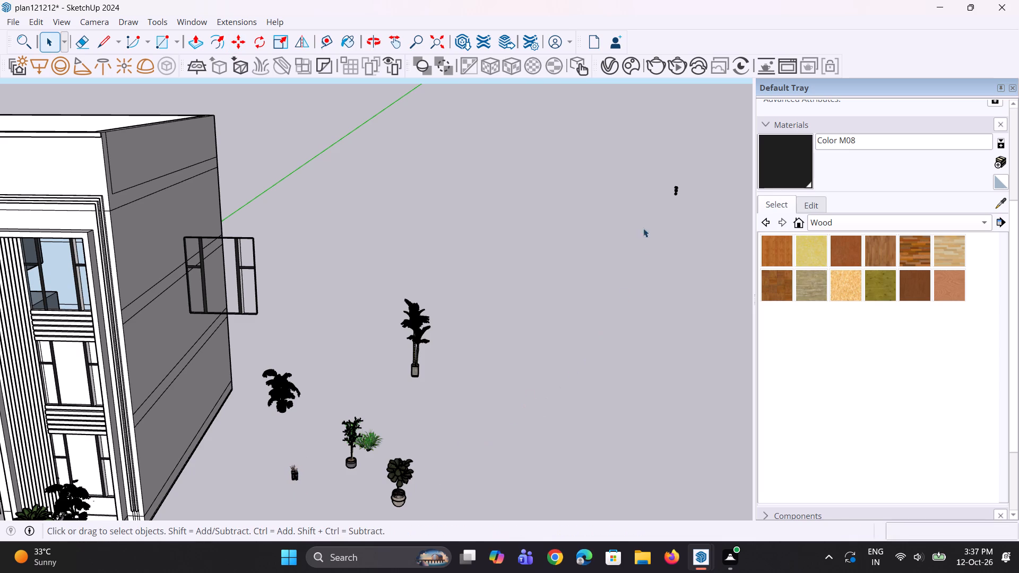
Move the distant vertical stack of three potted plants to the spare plants near the building.
left_click(679, 185)
left_click(678, 190)
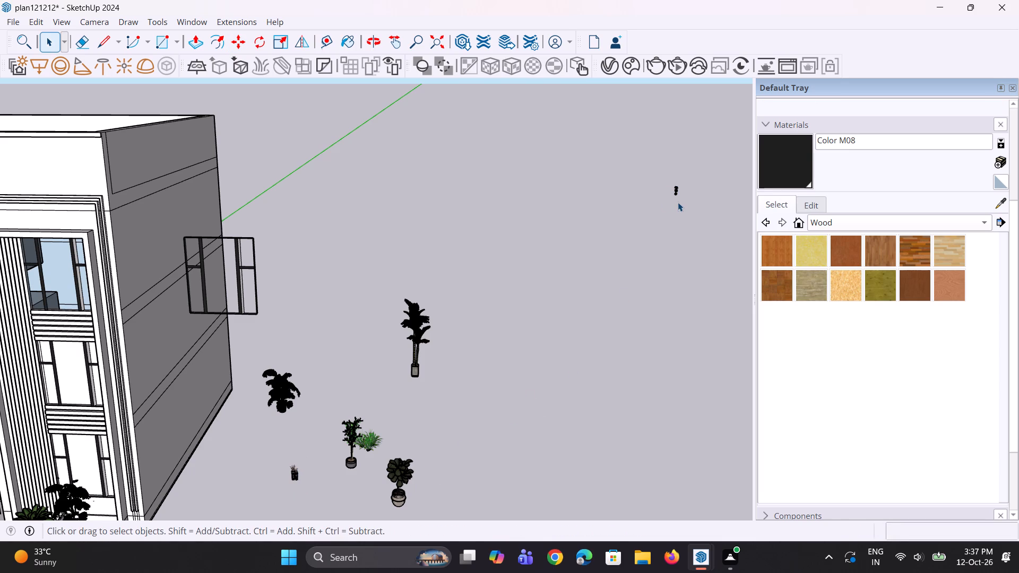
left_click(676, 197)
key("m")
left_click(676, 195)
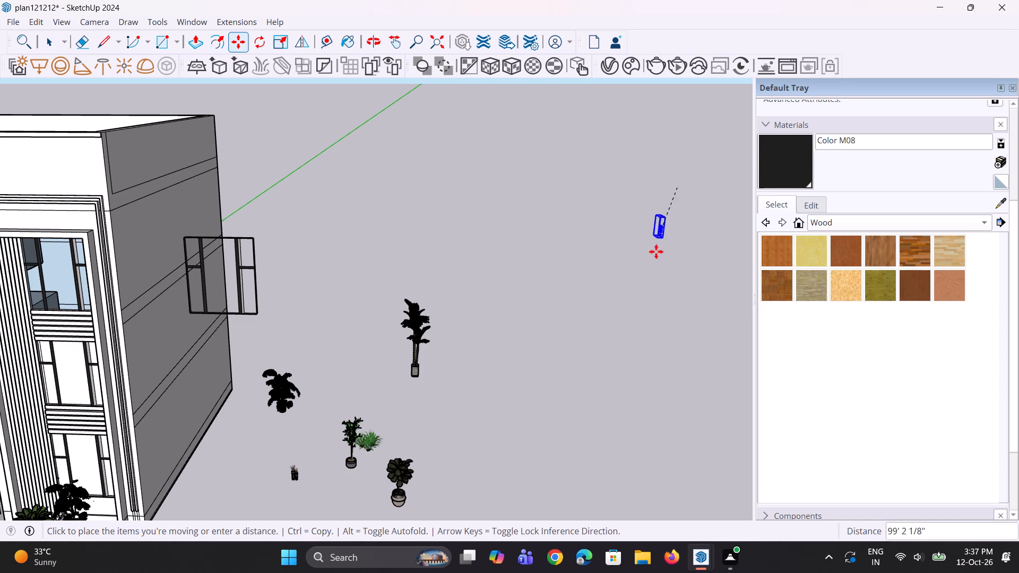
scroll(267, 505, "up", 10)
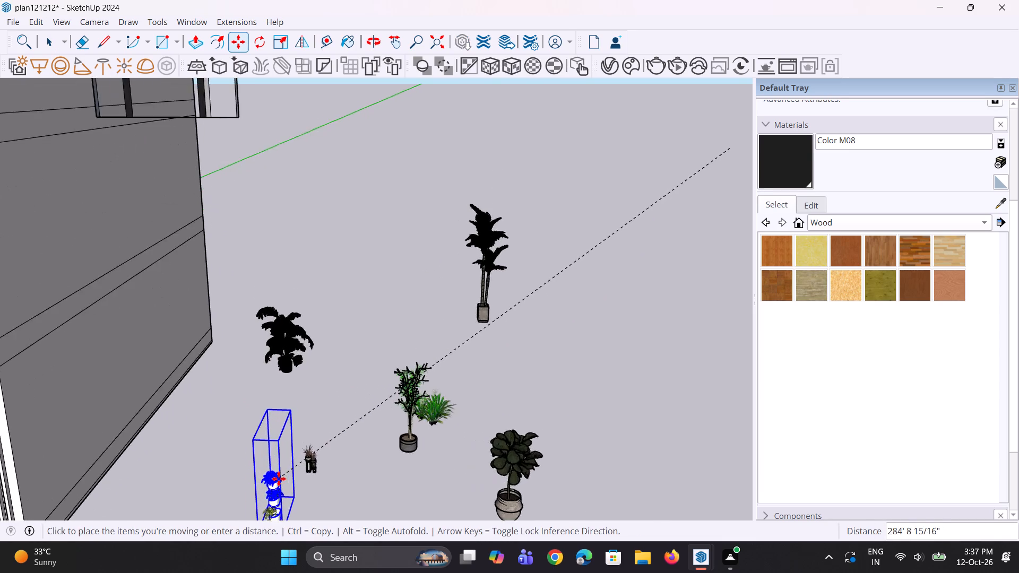
left_click(293, 438)
Examine the spare plants gathered beside the building to choose one for the planter.
scroll(343, 409, "down", 4)
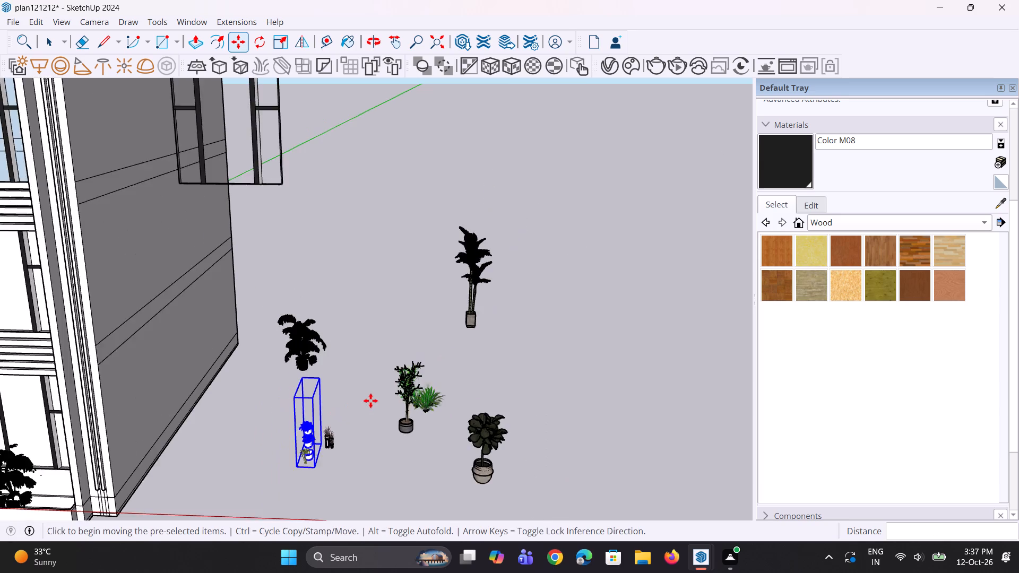
scroll(370, 401, "down", 4)
middle_click_drag(293, 446, 381, 412)
scroll(356, 472, "up", 17)
scroll(326, 425, "down", 11)
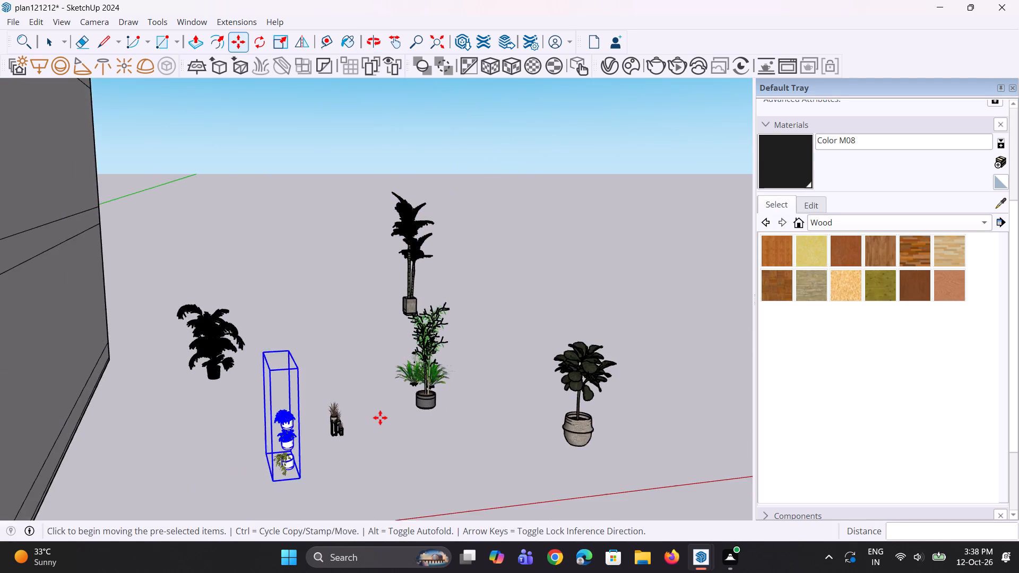
scroll(380, 418, "down", 8)
scroll(375, 447, "up", 6)
Copy the round-leaved plant in the woven pot about 34' 3 1/2" to the planter, beside the palm.
key("space")
left_click(526, 409)
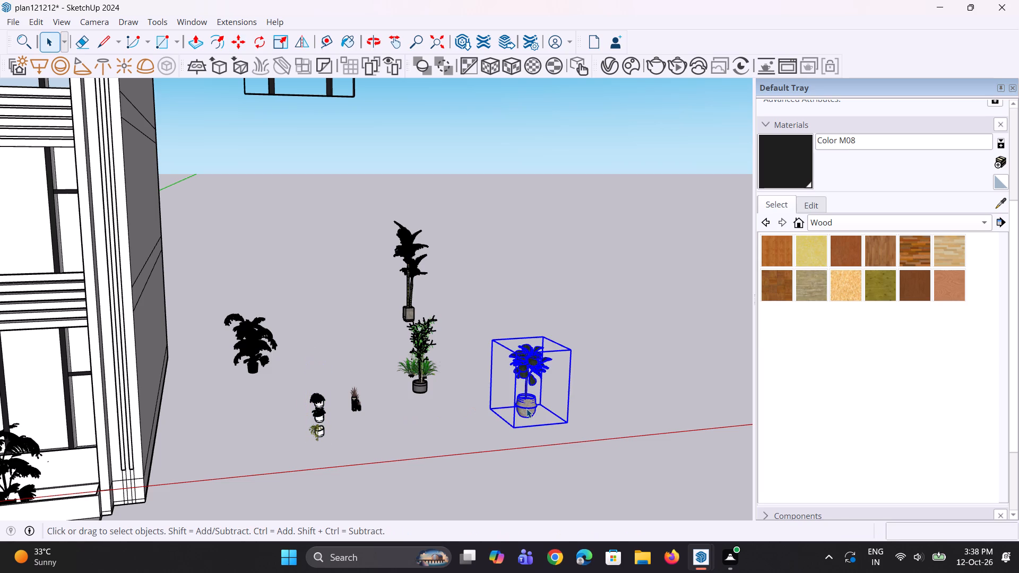
key("m")
left_click(526, 409)
scroll(530, 412, "down", 2)
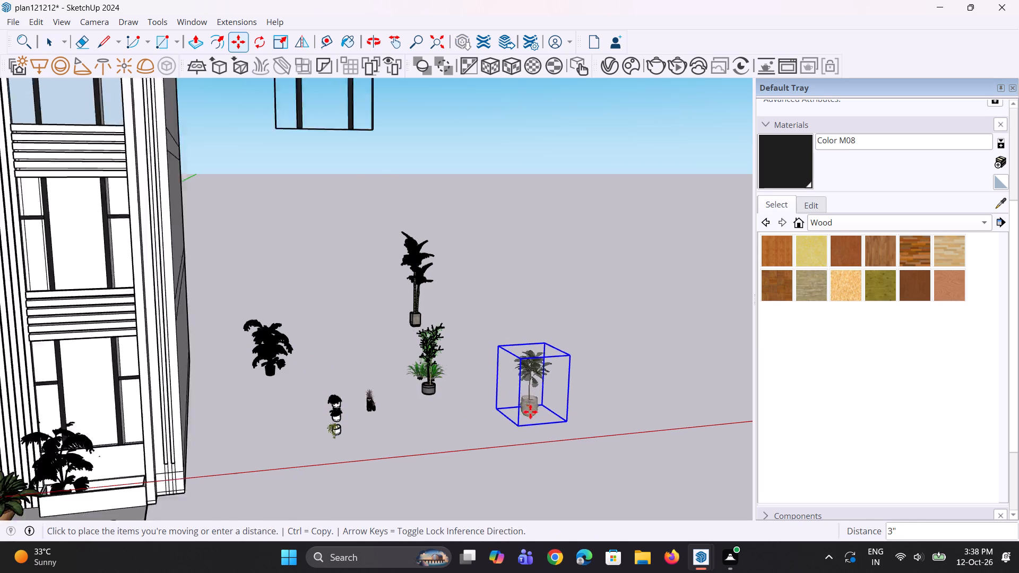
scroll(530, 412, "down", 6)
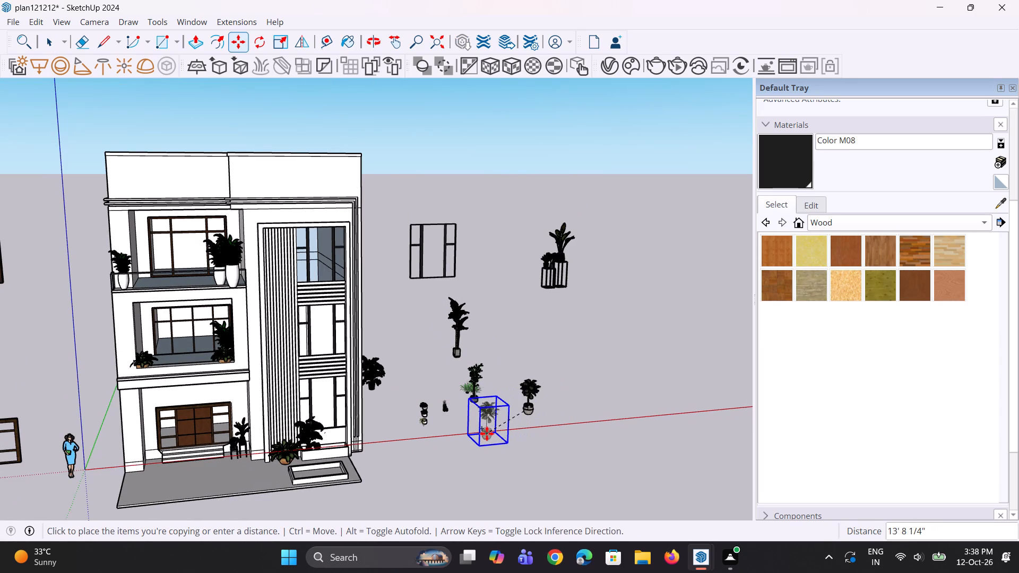
scroll(396, 455, "up", 2)
scroll(321, 450, "up", 11)
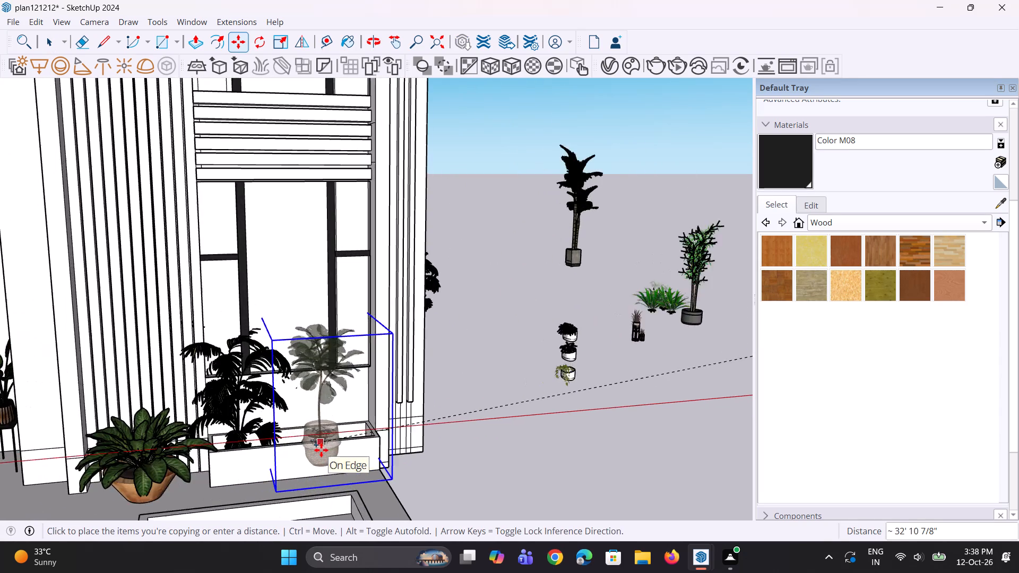
scroll(321, 450, "up", 4)
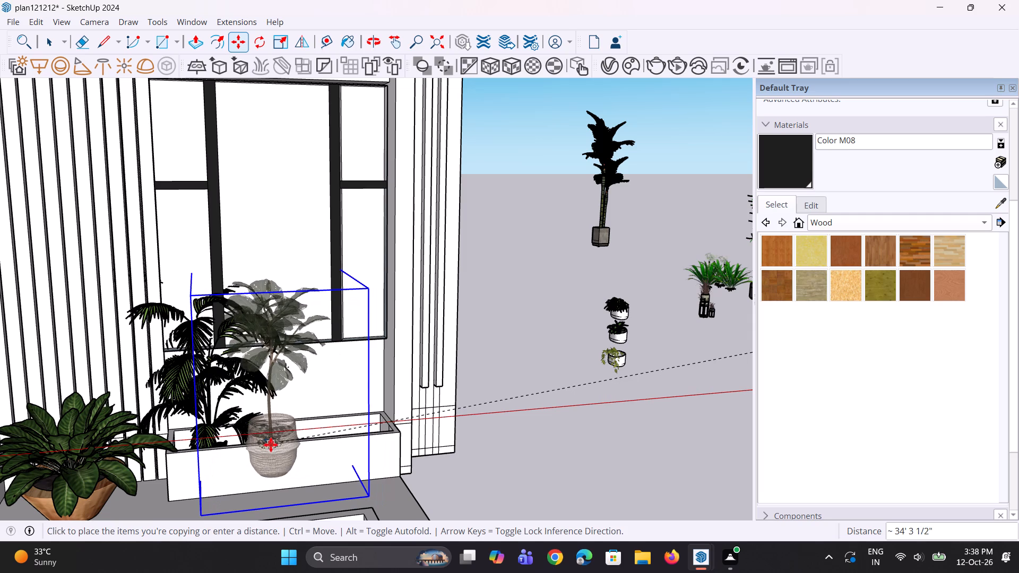
left_click(271, 445)
Move the round-leaved plant copy about 7 13/16" along the green axis toward the wall, into the planter.
middle_click_drag(351, 442, 200, 482)
scroll(259, 450, "up", 7)
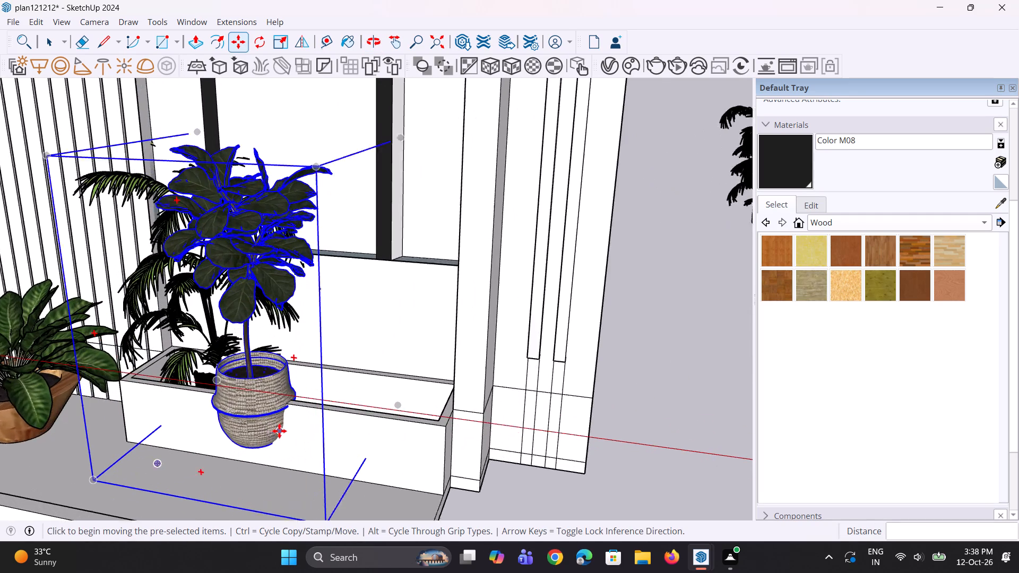
left_click(272, 436)
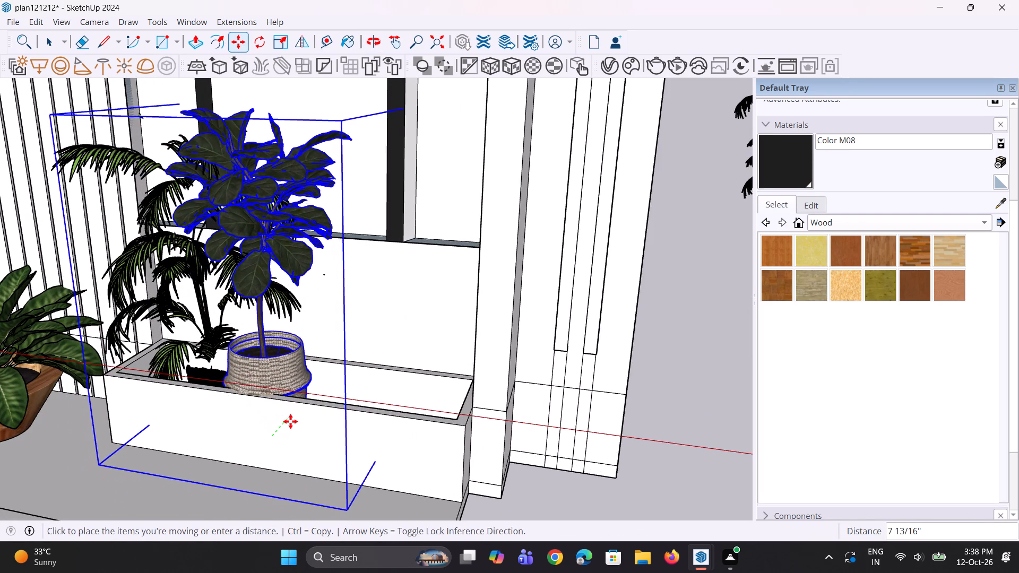
left_click(290, 421)
Lower the round-leaved plant copy about 7" into the planter and shift it a few inches along the red axis toward the palm.
middle_click_drag(272, 418, 359, 355)
left_click(336, 343)
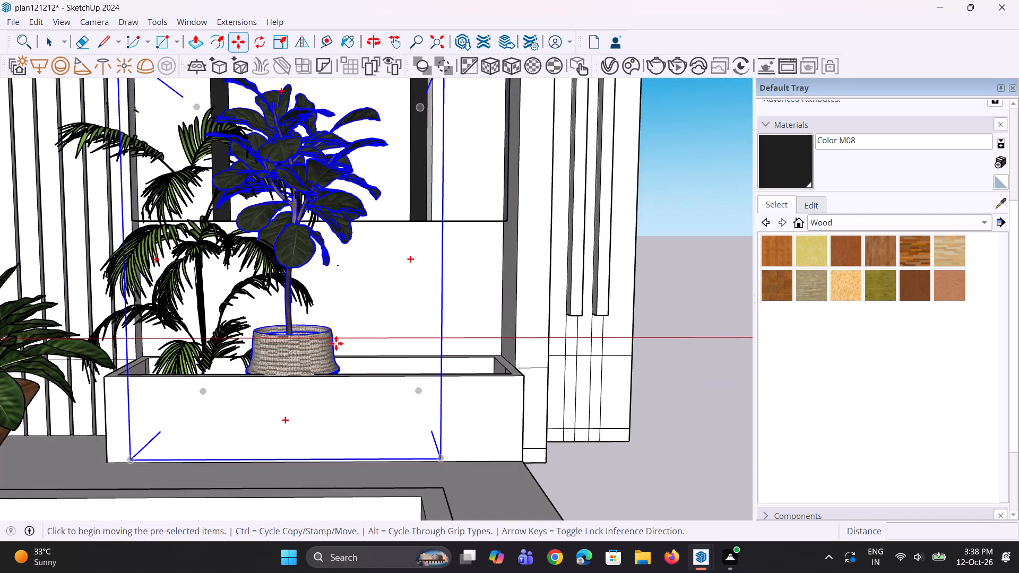
left_click(338, 385)
scroll(338, 378, "down", 4)
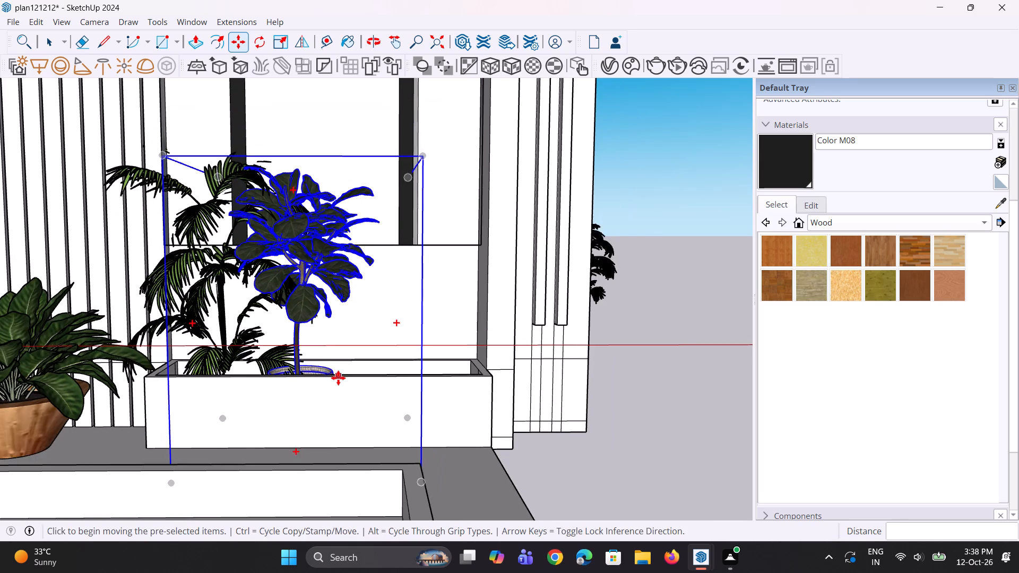
middle_click_drag(338, 378, 352, 415)
scroll(240, 402, "up", 4)
key("m")
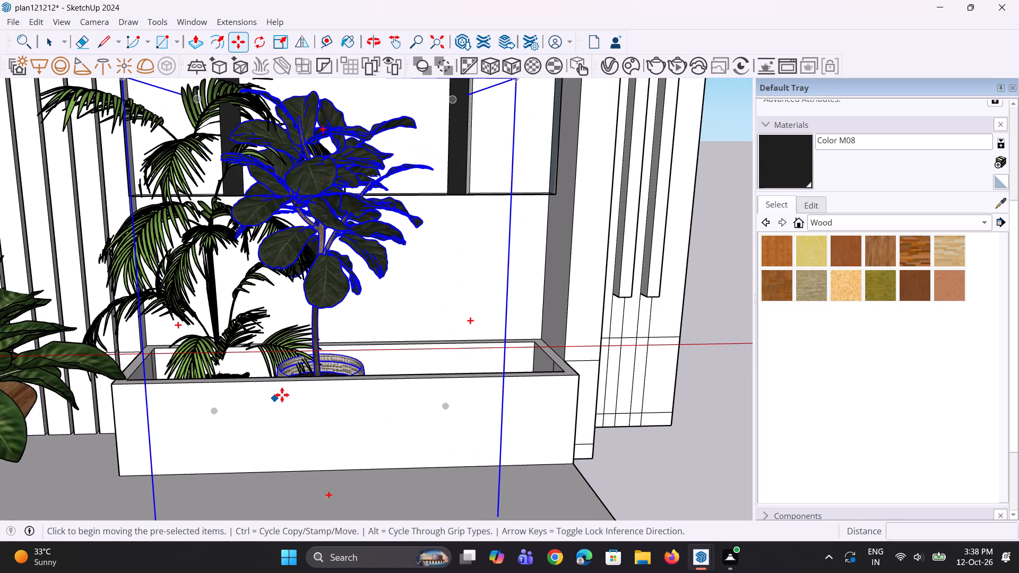
left_click(324, 385)
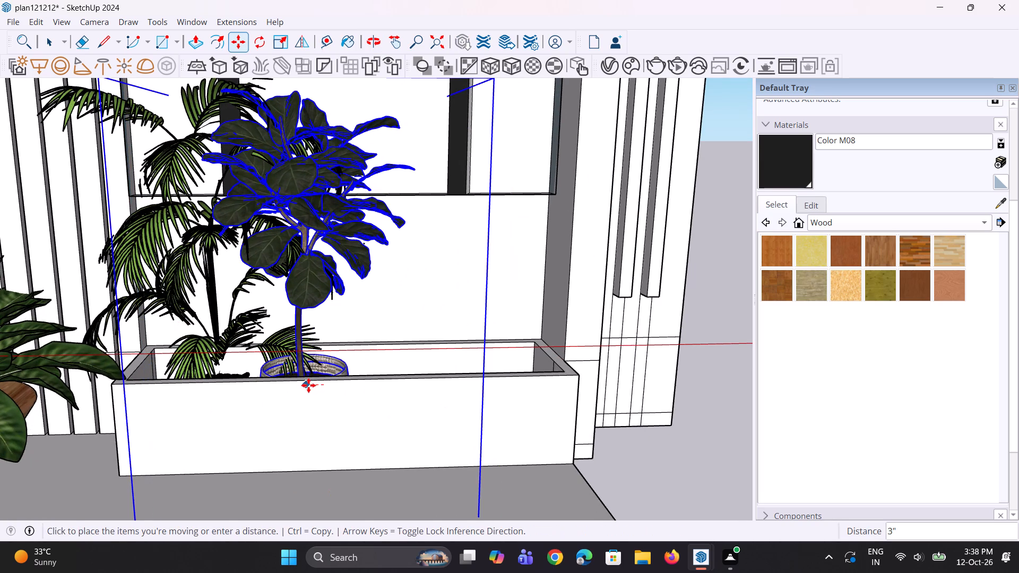
left_click(295, 385)
Copy the round-leaved plant about 1' 3" along the red axis within the planter.
scroll(301, 389, "down", 4)
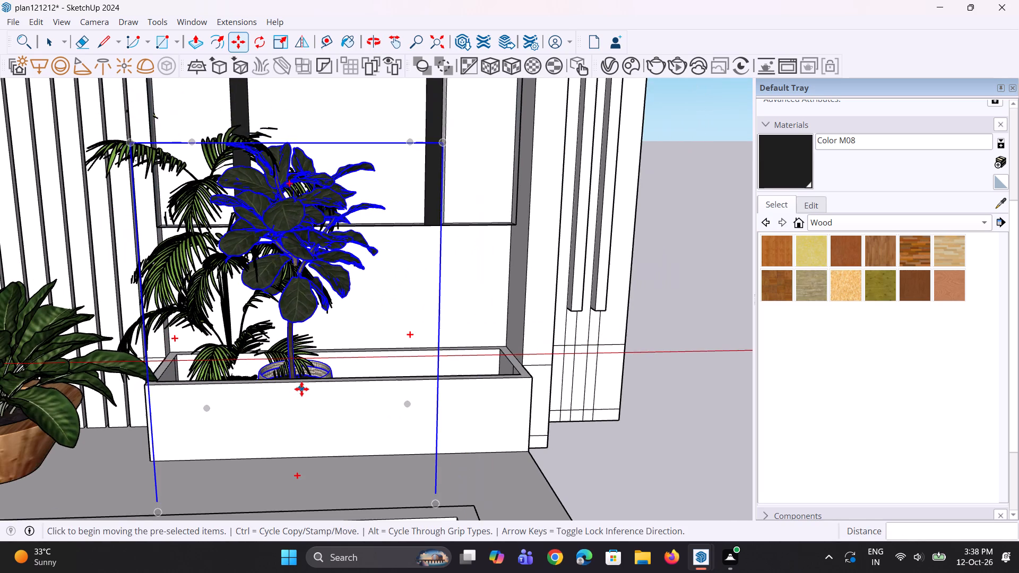
middle_click_drag(303, 392, 303, 384)
key("m")
left_click(303, 384)
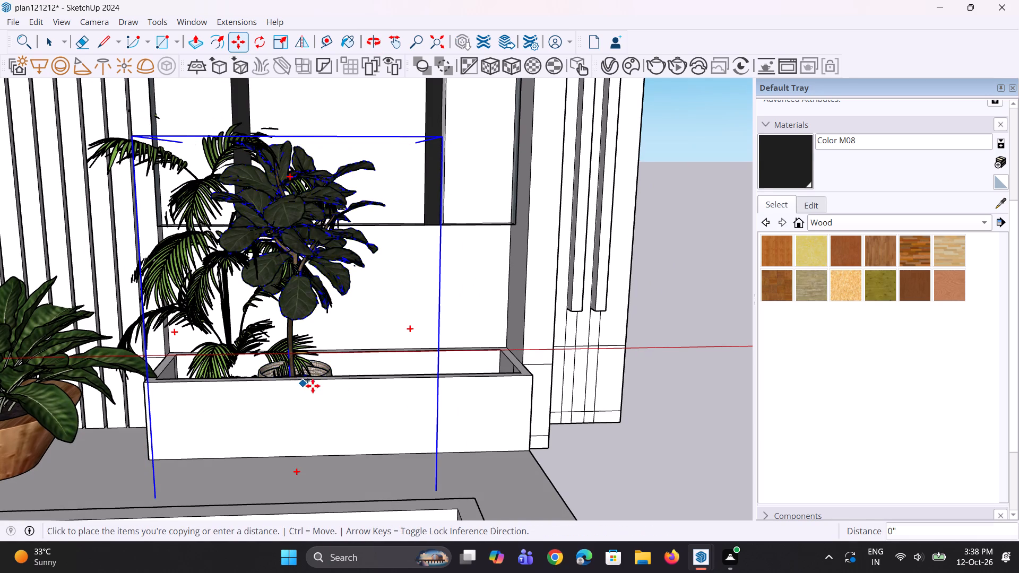
left_click(377, 389)
scroll(351, 393, "down", 5)
middle_click_drag(392, 419, 367, 392)
key("space")
key("space")
left_click(568, 431)
Copy the planter's palm about 4' 9/16" along the red axis to the planter's opposite end.
scroll(330, 388, "down", 5)
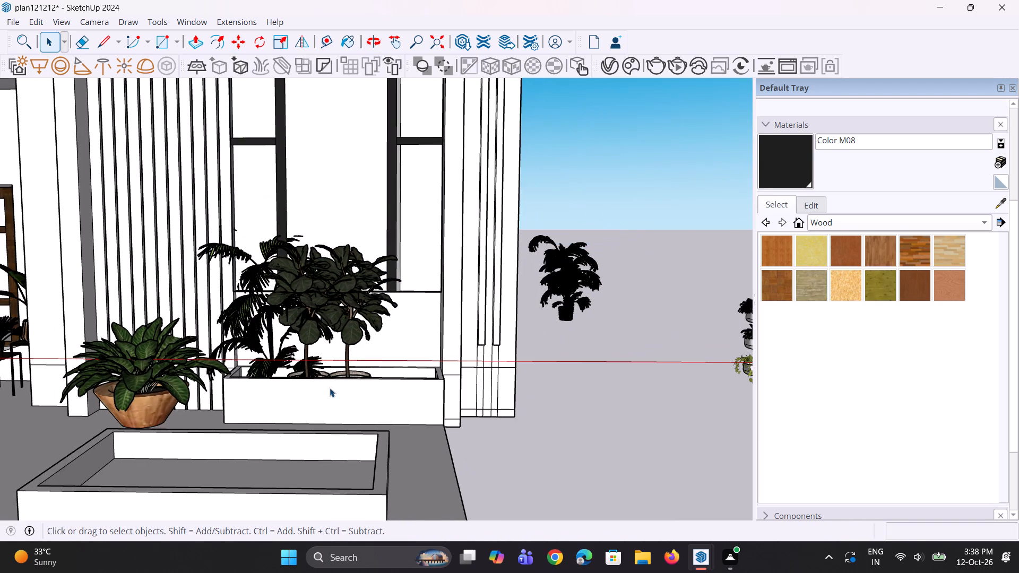
middle_click_drag(330, 388, 326, 403)
left_click(268, 359)
scroll(269, 360, "up", 3)
key("m")
left_click(269, 360)
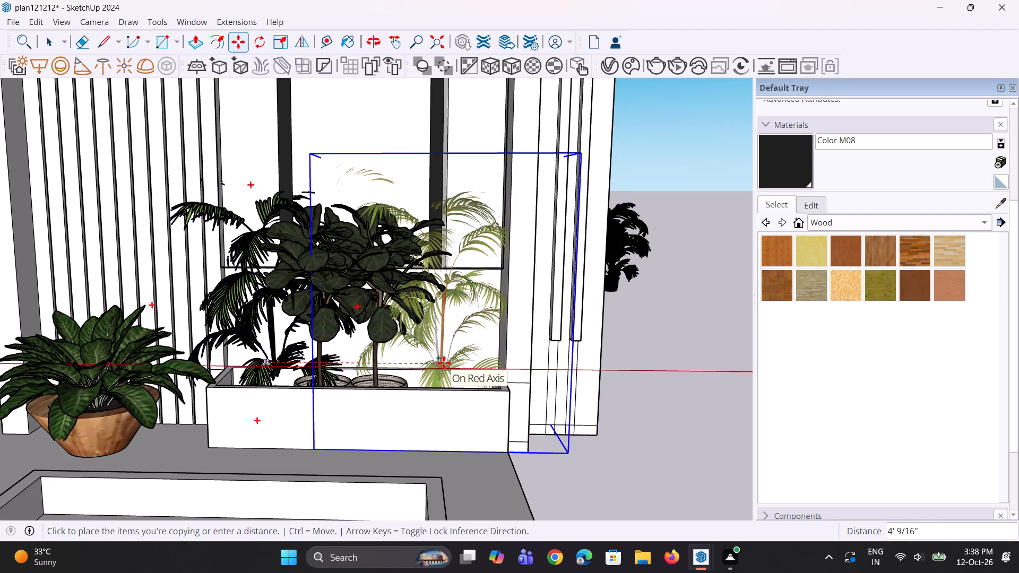
left_click(444, 363)
Move the palm copy about 10 13/16" away from the window wall, toward the planter's front.
middle_click_drag(479, 392, 280, 410)
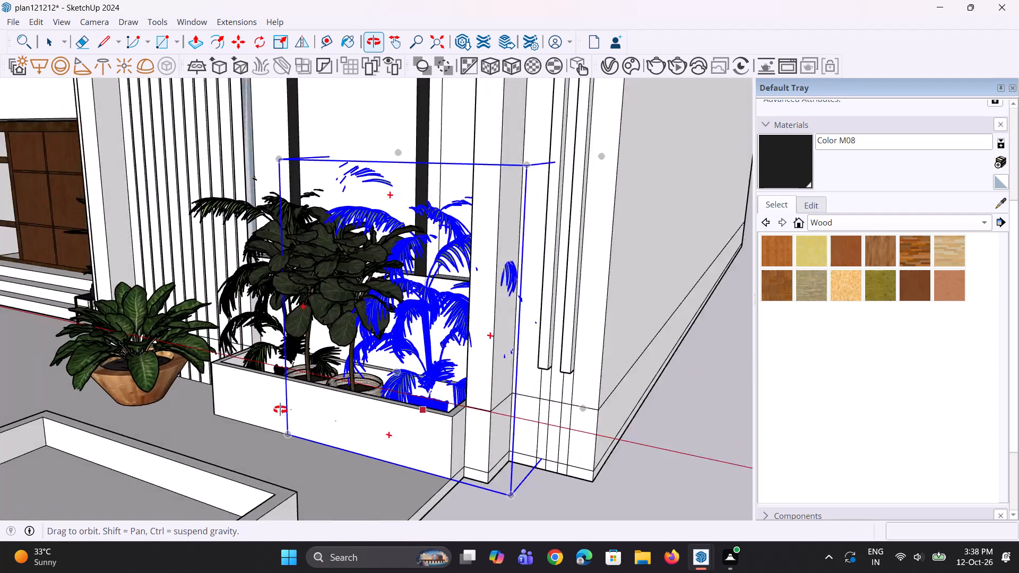
middle_click_drag(280, 410, 280, 410)
scroll(452, 467, "up", 2)
left_click(479, 516)
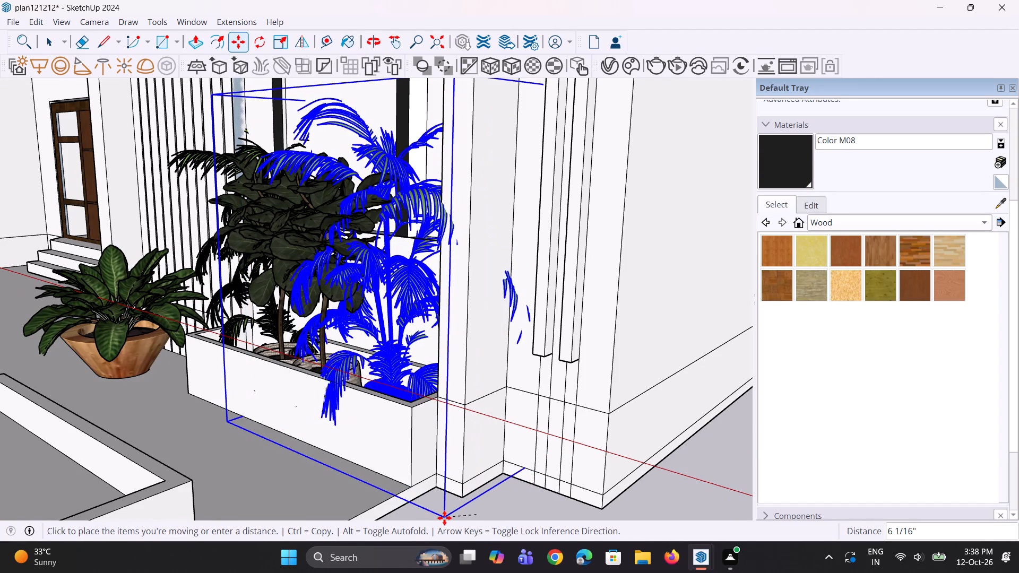
scroll(443, 511, "down", 12)
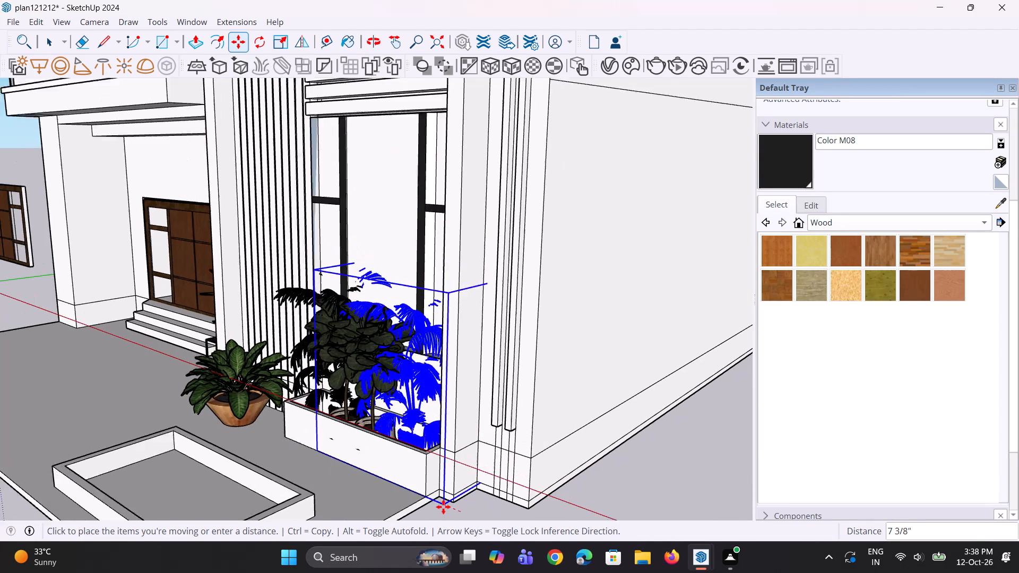
left_click(441, 519)
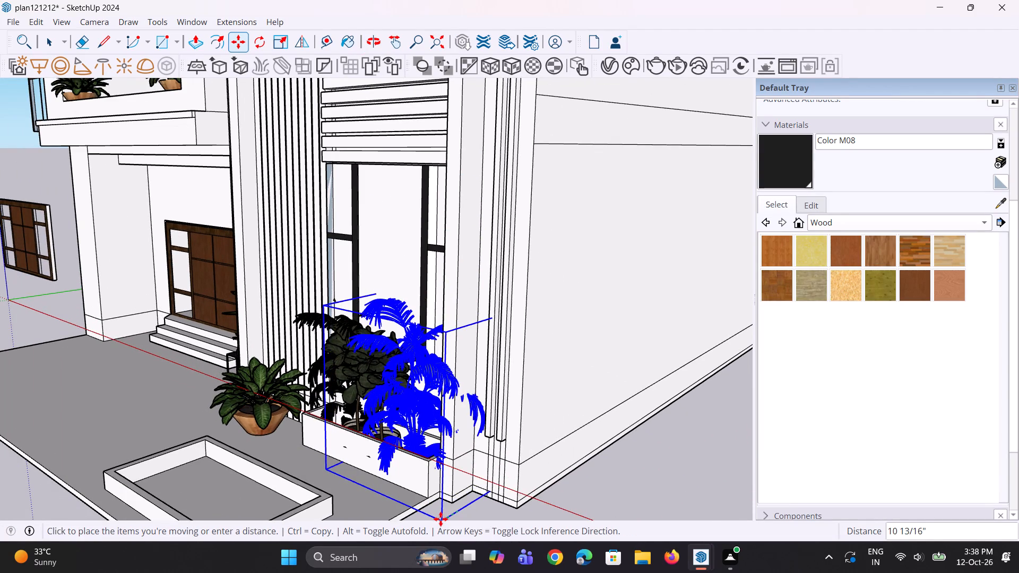
scroll(397, 416, "down", 4)
middle_click_drag(421, 432, 531, 442)
key("space")
key("space")
key("space")
left_click(631, 449)
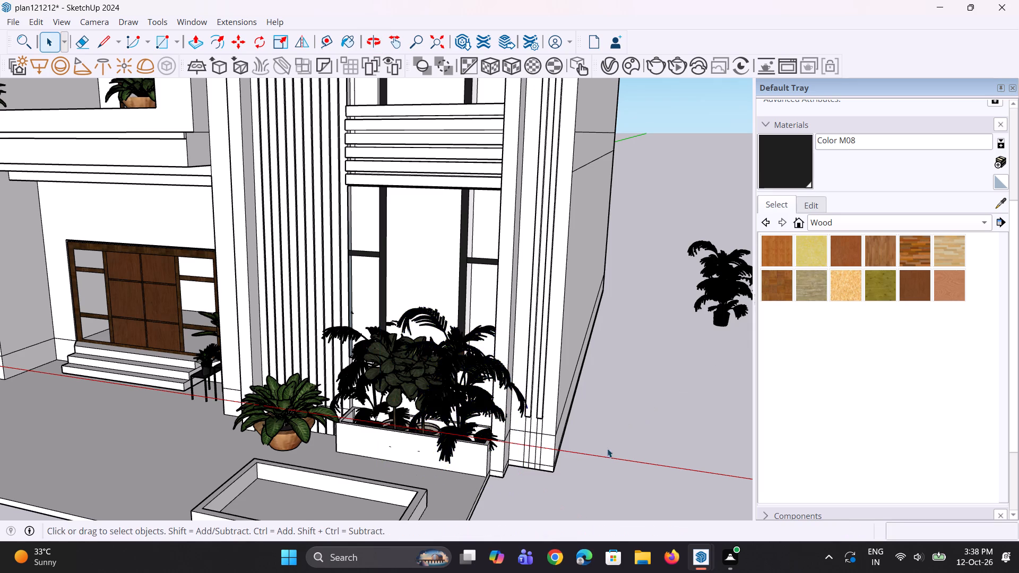
Copy the white-flowered grassy plants from the spare plants about 38' 8" to the curbed bed in front of the planter.
middle_click_drag(531, 414, 608, 405)
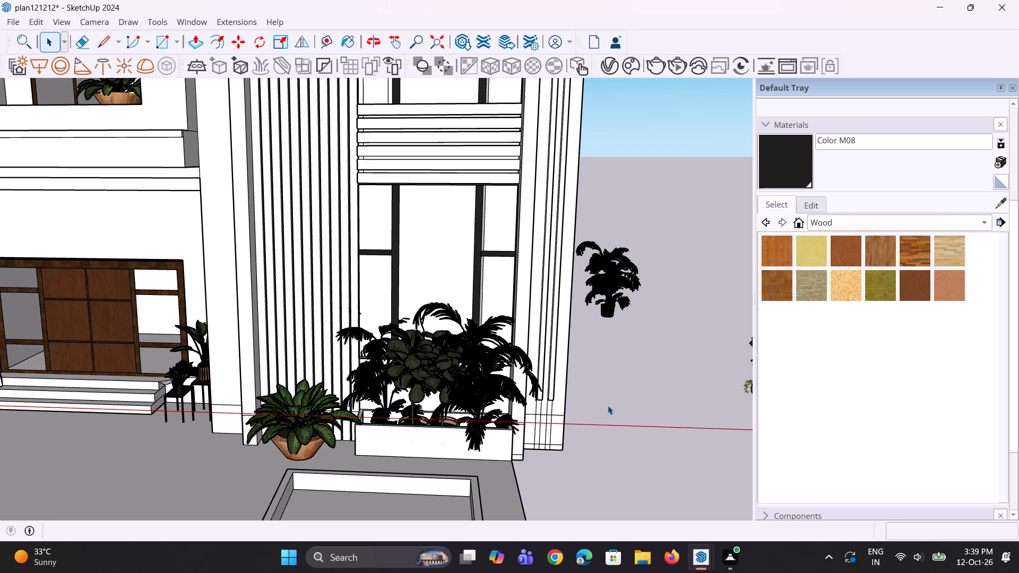
scroll(277, 338, "down", 9)
middle_click_drag(307, 381, 374, 357)
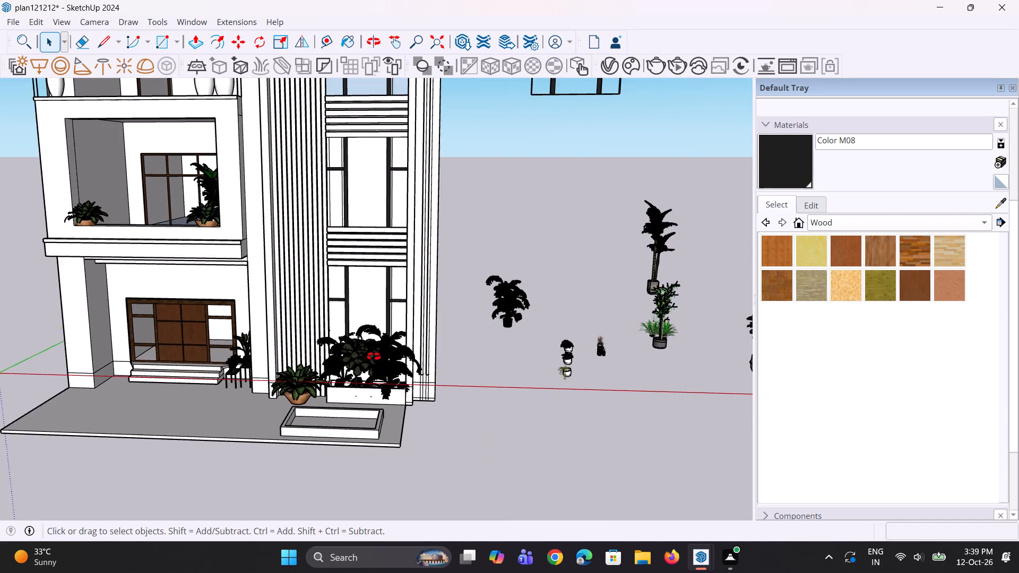
middle_click_drag(374, 357, 402, 348)
scroll(590, 322, "up", 2)
left_click(589, 326)
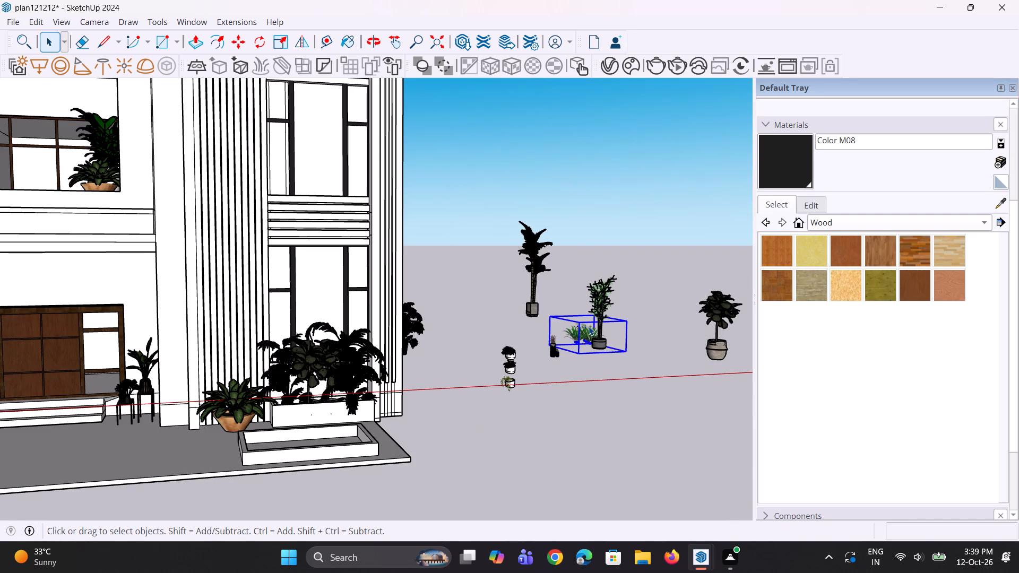
scroll(589, 326, "up", 3)
key("m")
left_click(589, 326)
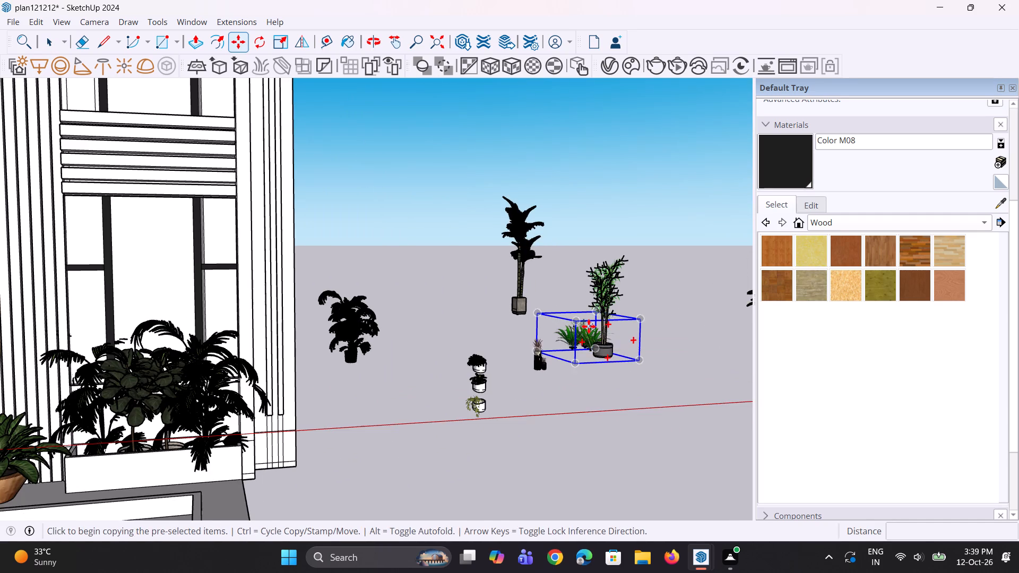
scroll(578, 341, "down", 5)
scroll(326, 413, "up", 5)
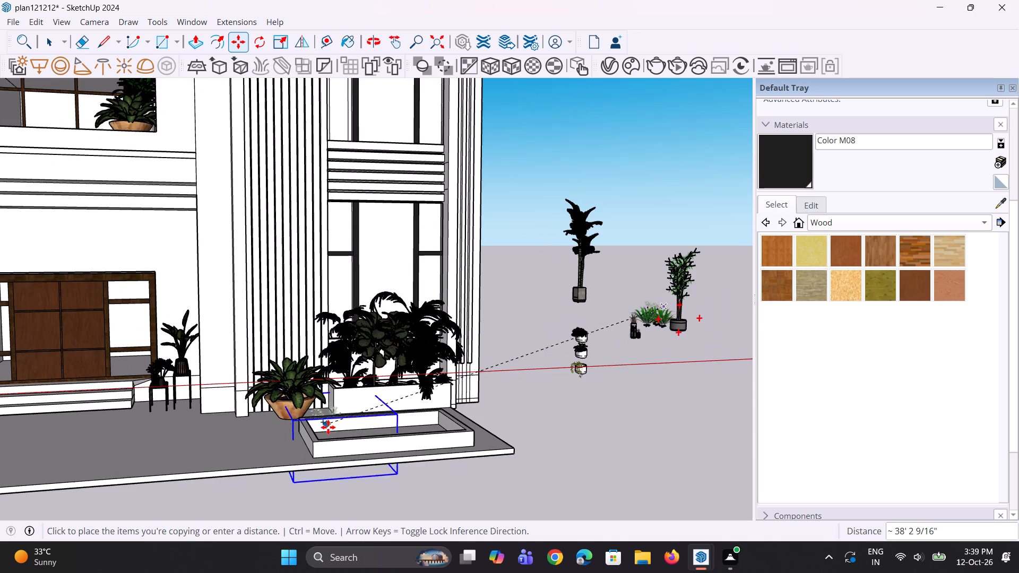
scroll(328, 427, "up", 2)
middle_click_drag(326, 443, 312, 535)
scroll(307, 474, "up", 3)
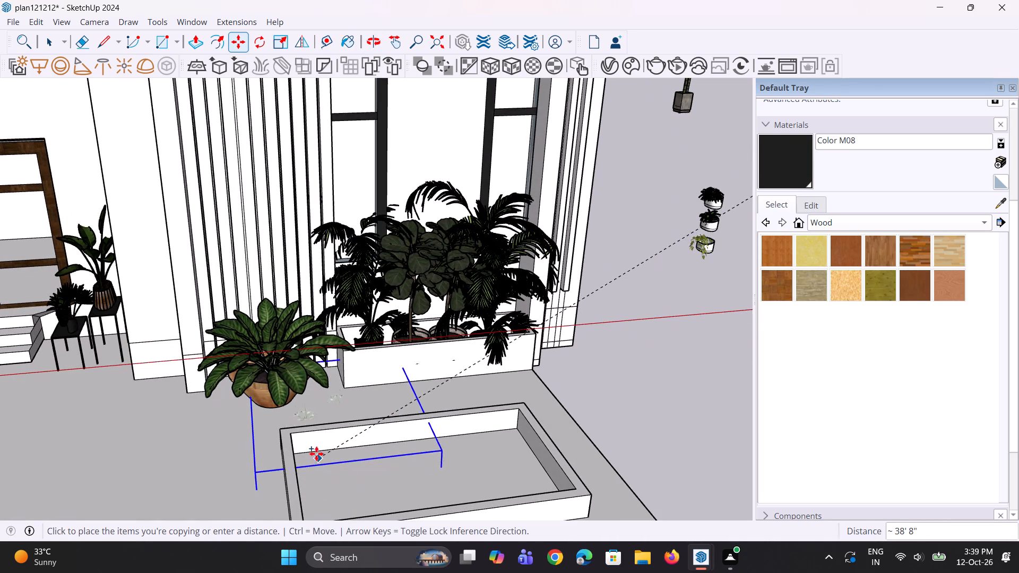
left_click(316, 453)
Raise the copied flowering plants about 2' 7 9/16" so they stand above the paving.
middle_click_drag(342, 476, 471, 445)
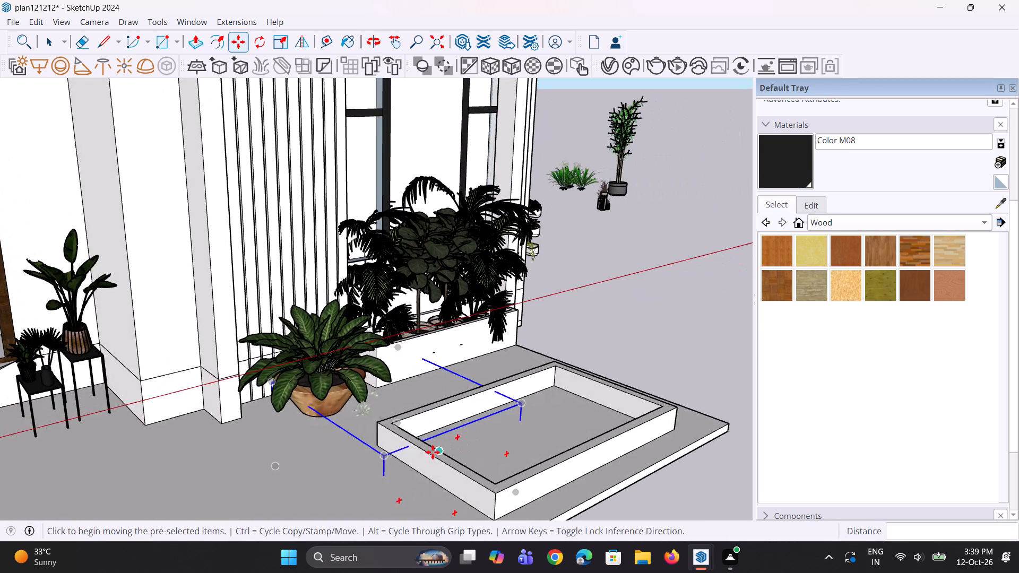
left_click(391, 453)
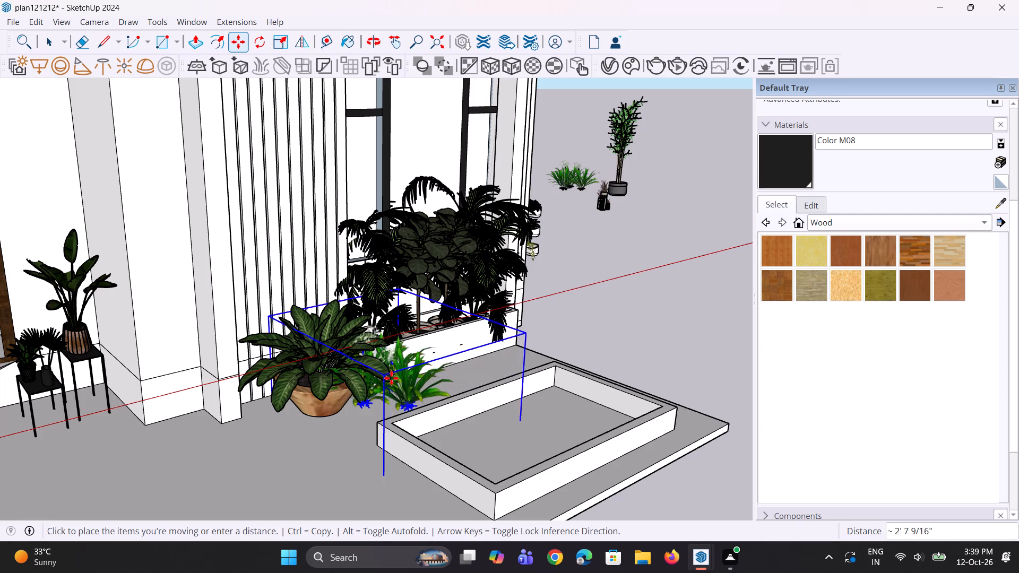
left_click(391, 378)
Move the flowering plants about 5' 2 3/4" into the curbed bed's end nearest the entrance and raise them about 1' 1 1/4".
middle_click_drag(439, 403, 435, 413)
left_click(427, 385)
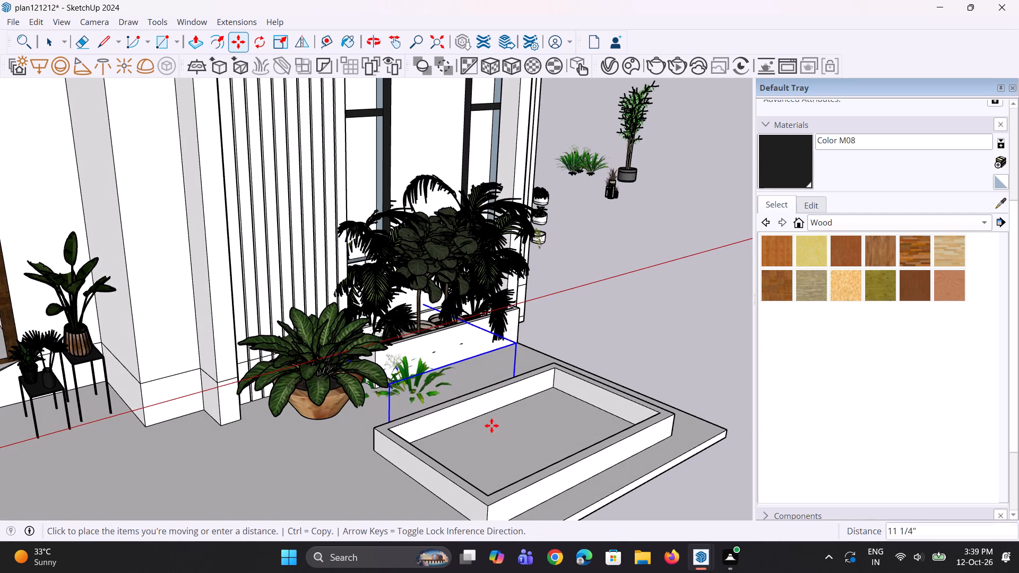
scroll(495, 432, "up", 1)
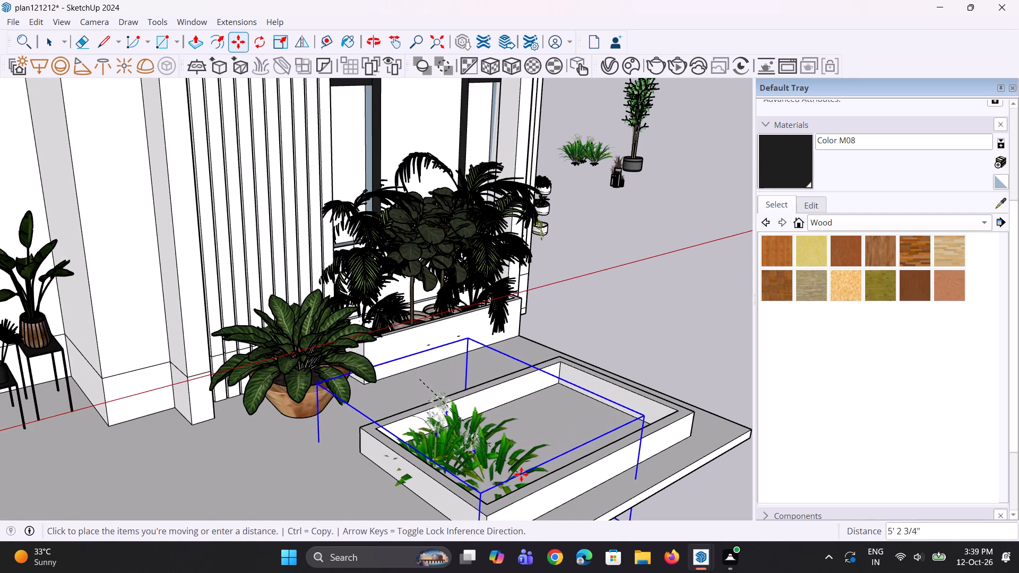
left_click(522, 474)
scroll(450, 392, "down", 5)
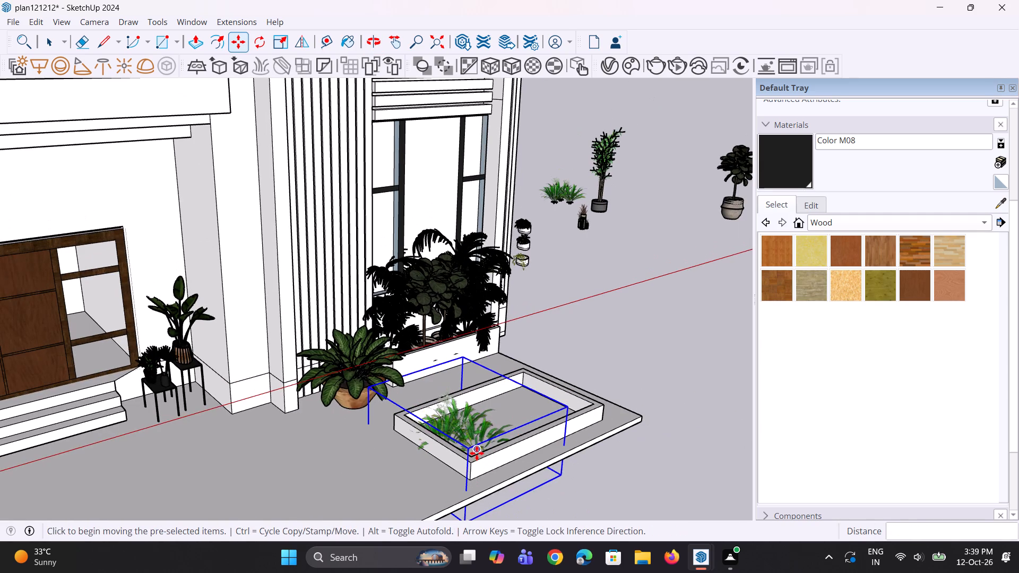
left_click(473, 448)
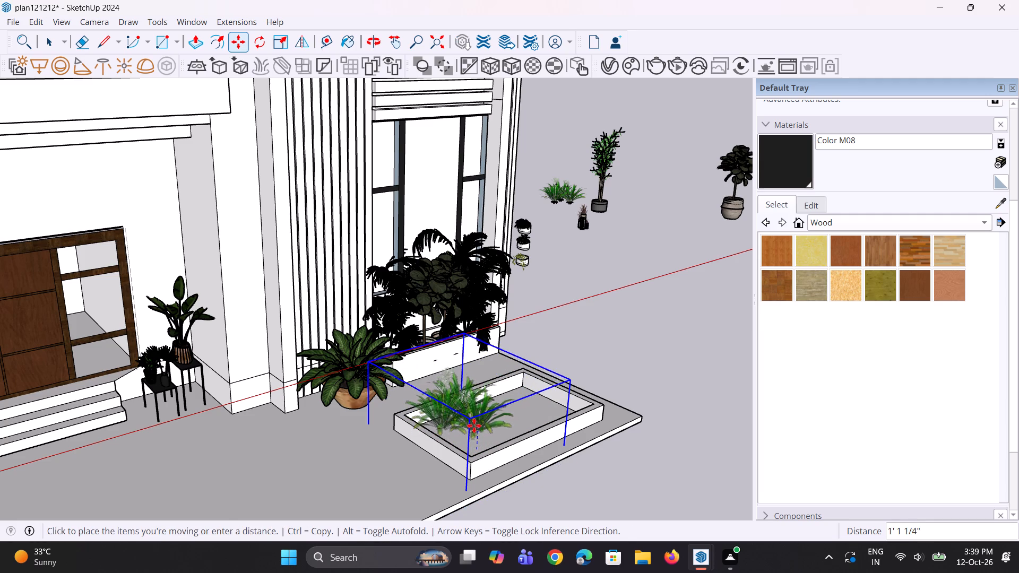
left_click(474, 426)
Shift the flowering plants a little over 9" toward the bed's front edge.
middle_click_drag(498, 447, 432, 428)
scroll(436, 431, "up", 3)
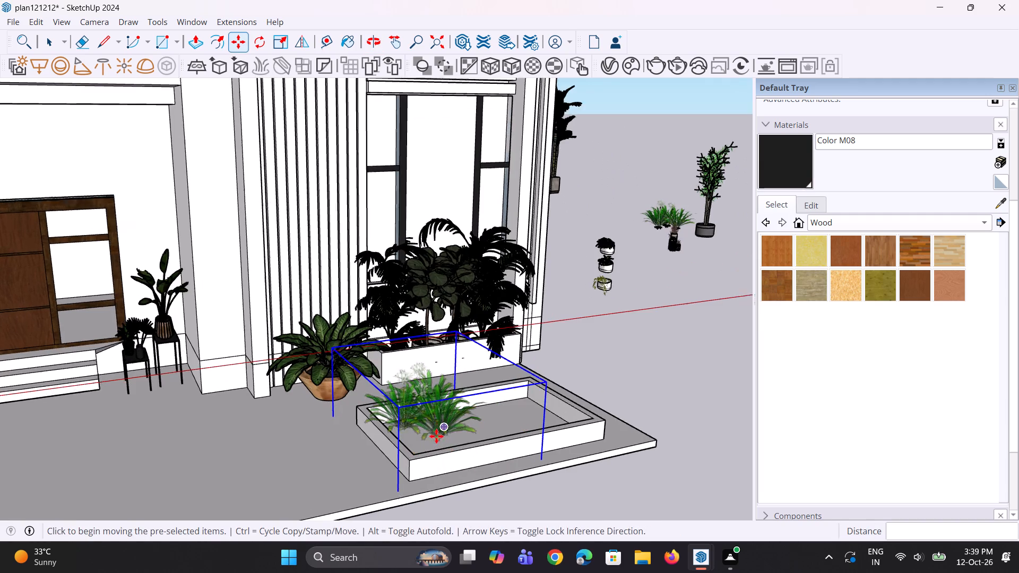
scroll(436, 436, "up", 10)
middle_click_drag(424, 434, 427, 411)
scroll(427, 398, "down", 4)
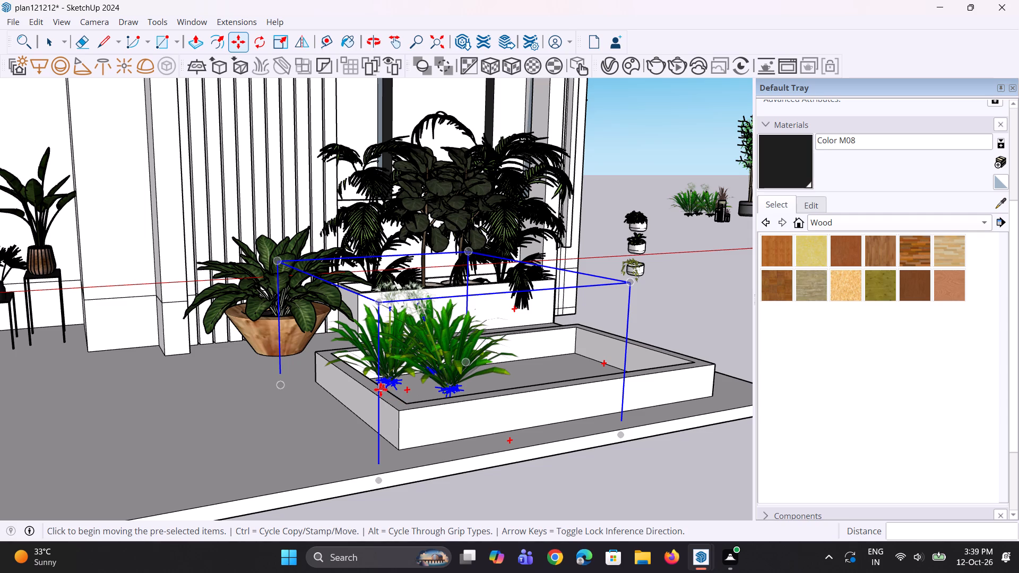
left_click(381, 389)
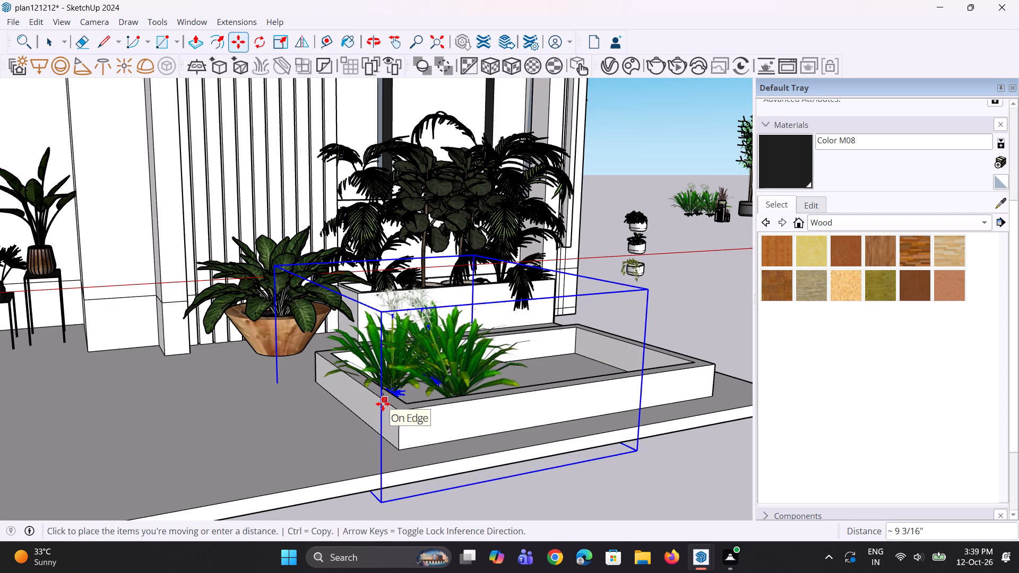
left_click(384, 411)
Copy the flowering plants about 1' 4" along the red axis within the curbed bed.
scroll(457, 376, "down", 5)
middle_click_drag(472, 373, 405, 437)
scroll(404, 428, "up", 7)
key("m")
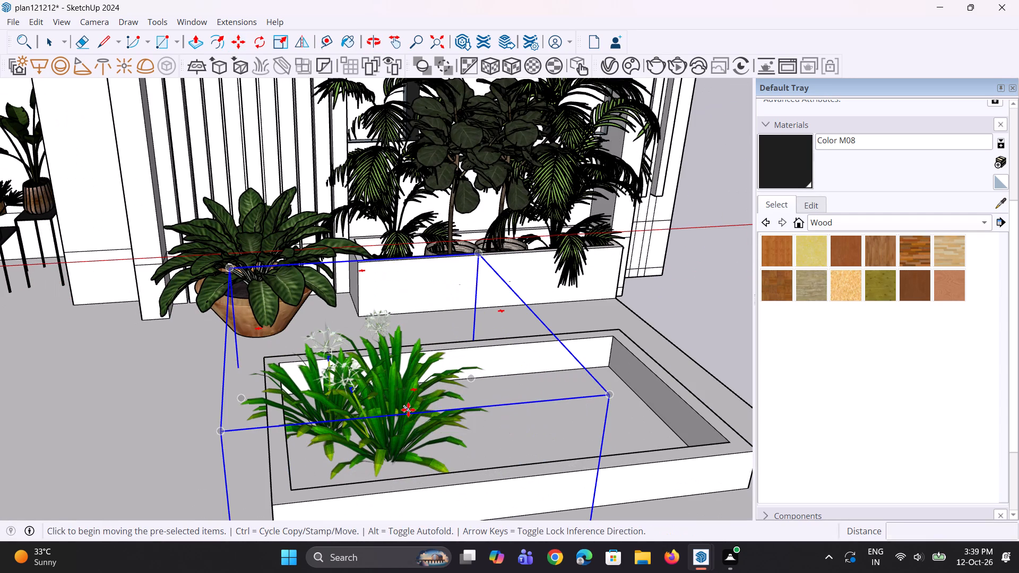
left_click(408, 409)
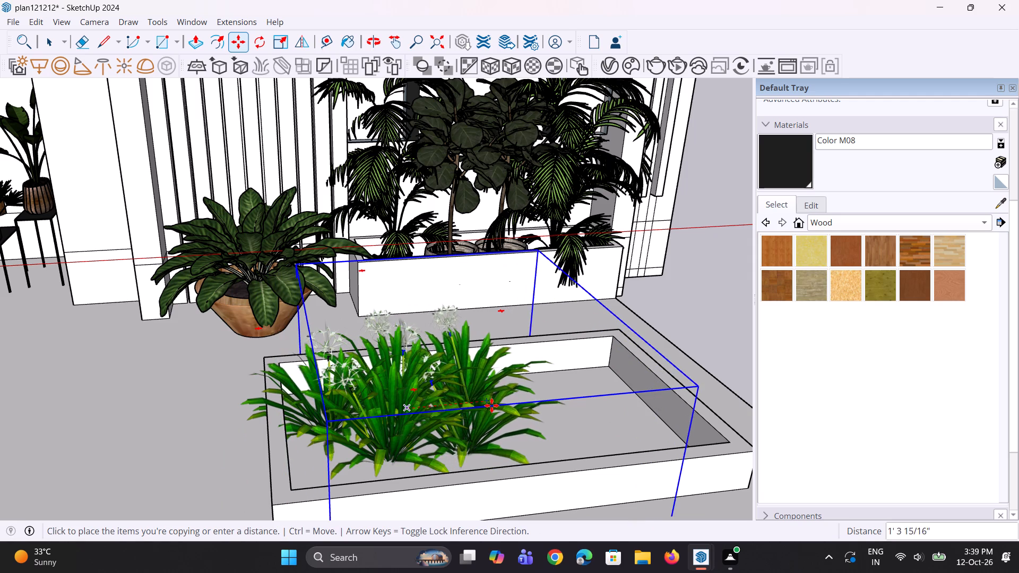
left_click(497, 406)
Add two more copies of the flowering plants along the red axis, spaced about 1' 4" and 1', to fill the bed.
key("m")
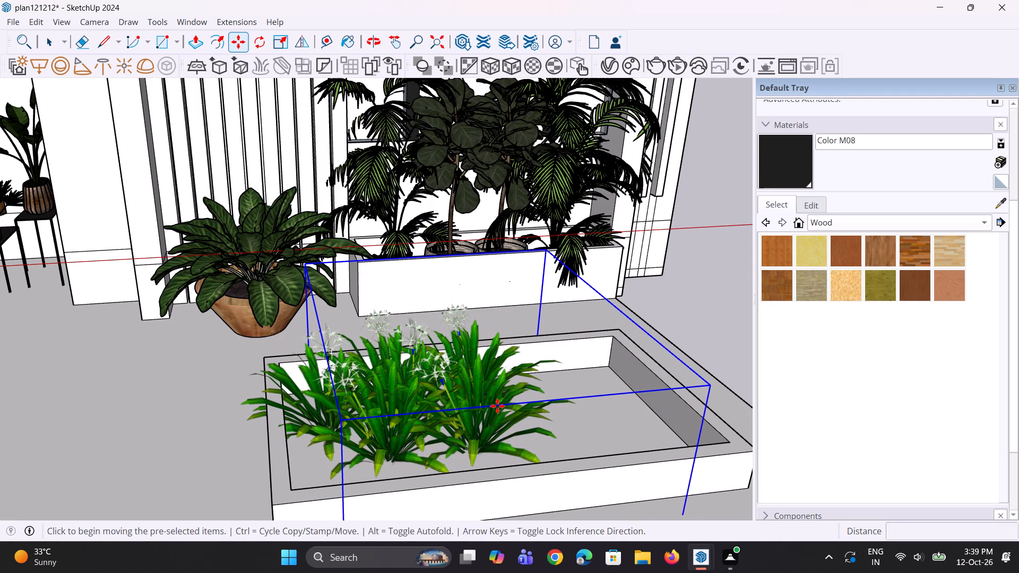
left_click(497, 406)
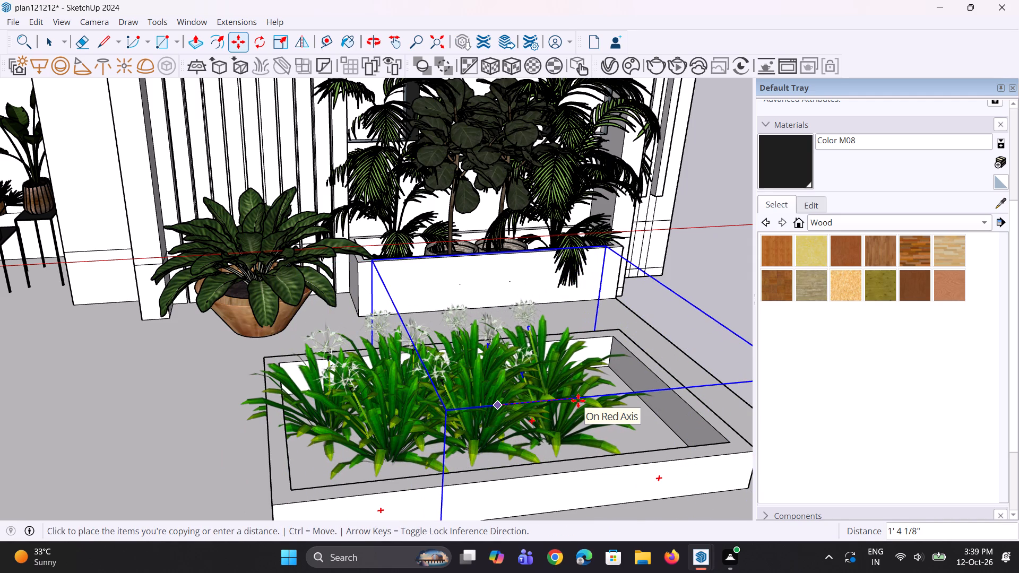
left_click(578, 401)
key("m")
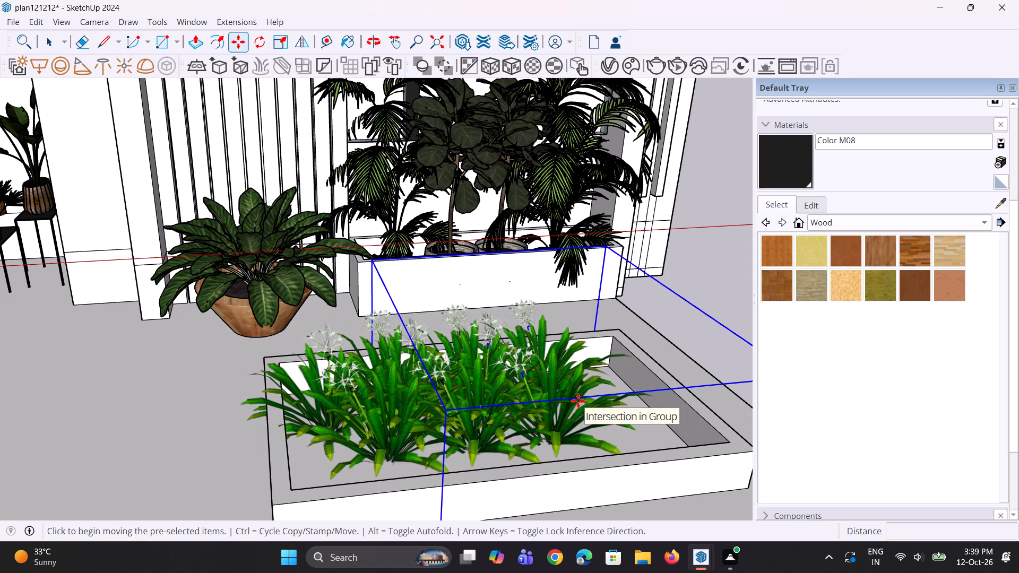
left_click(578, 401)
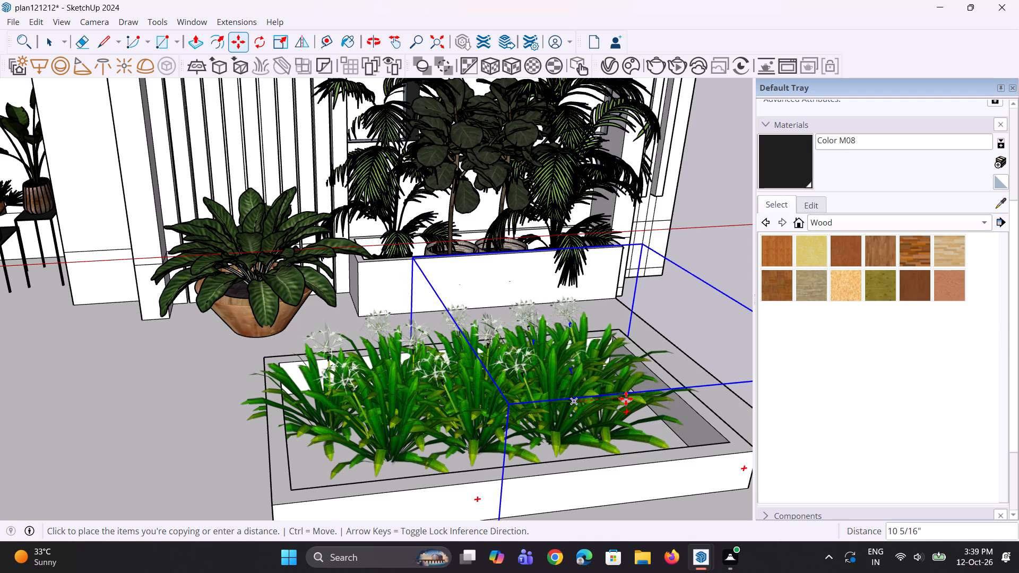
left_click(638, 398)
scroll(512, 384, "down", 4)
scroll(457, 403, "down", 1)
middle_click_drag(466, 410, 590, 443)
key("space")
key("space")
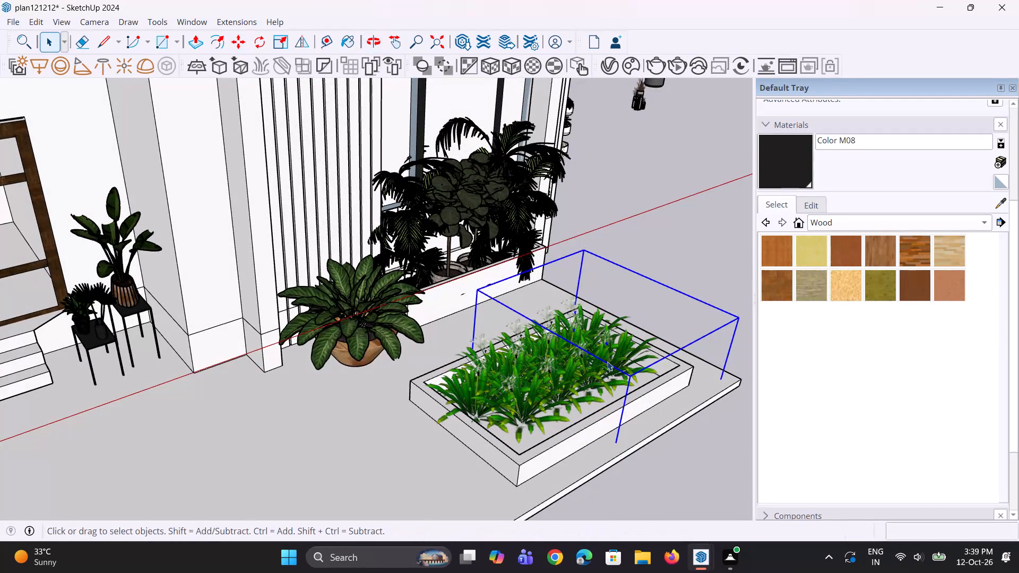
Delete the spare plant in the tall white vase floating in front of the balconies.
left_click(675, 285)
scroll(675, 292, "down", 6)
middle_click_drag(653, 342, 462, 364)
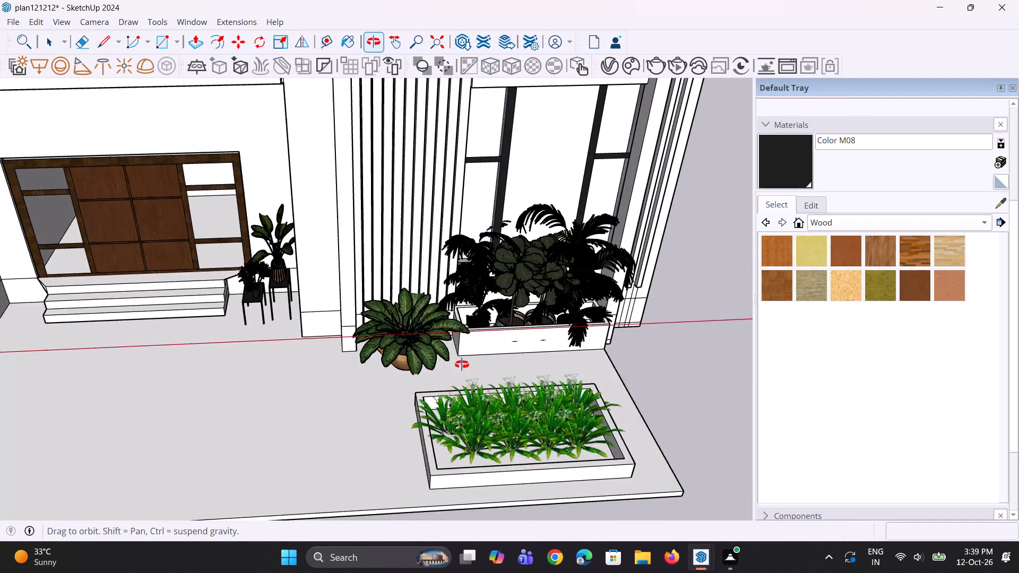
middle_click_drag(462, 364, 460, 364)
scroll(457, 360, "down", 13)
middle_click_drag(463, 362, 473, 318)
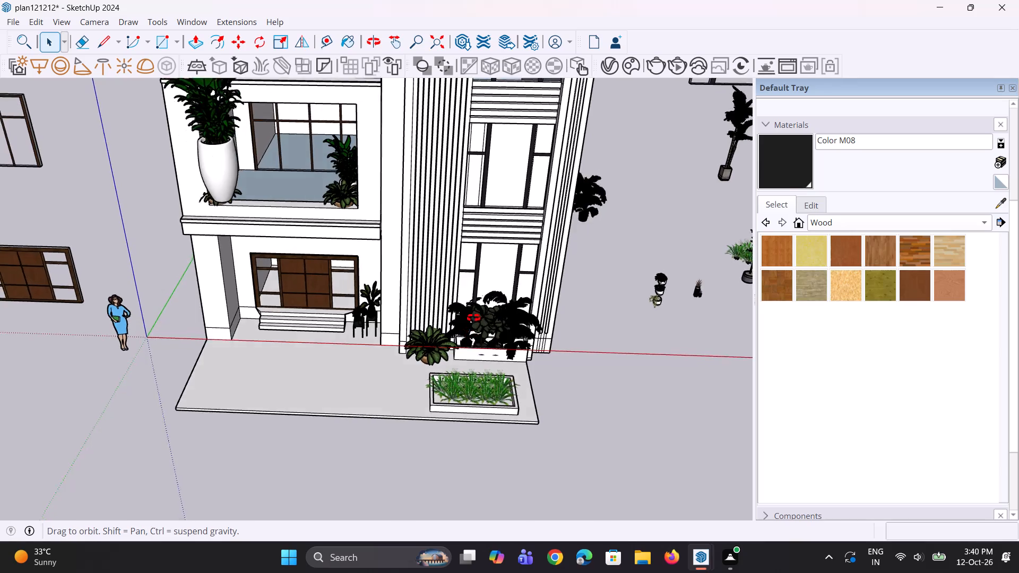
middle_click_drag(473, 318, 476, 311)
scroll(469, 333, "down", 7)
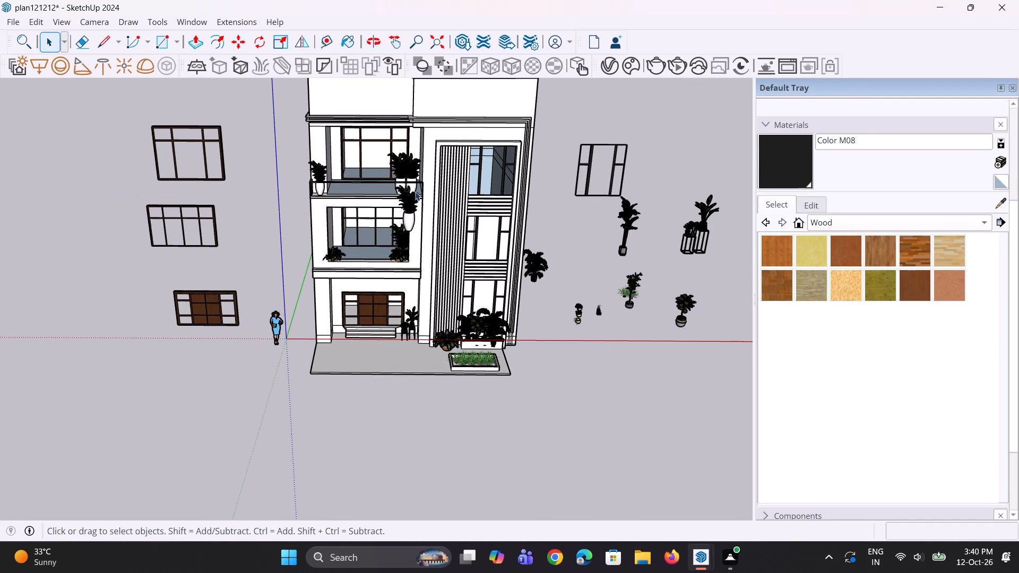
left_click(410, 212)
scroll(415, 212, "up", 2)
key("Delete")
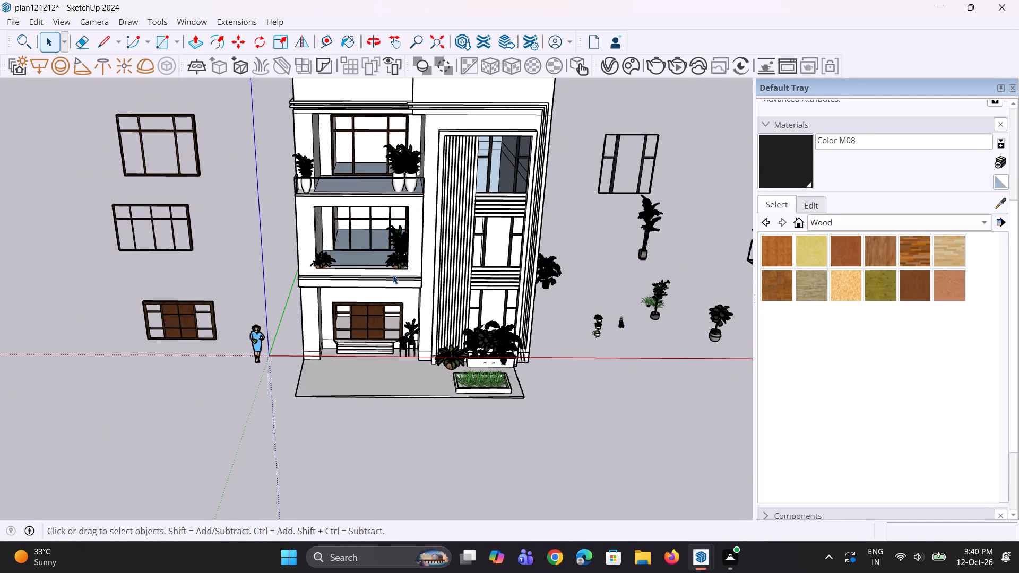
Delete the spare pair of plants on tall stands beside the building, next to the spare window frame.
scroll(390, 291, "down", 5)
middle_click_drag(411, 305, 414, 255)
scroll(498, 268, "up", 4)
scroll(572, 233, "up", 3)
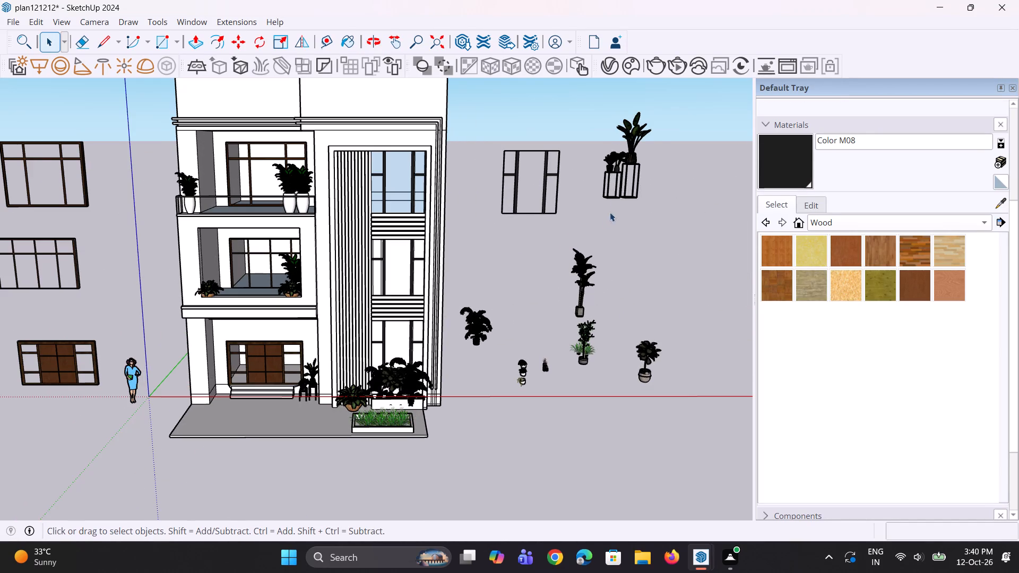
left_click(616, 177)
scroll(626, 172, "up", 2)
key("Delete")
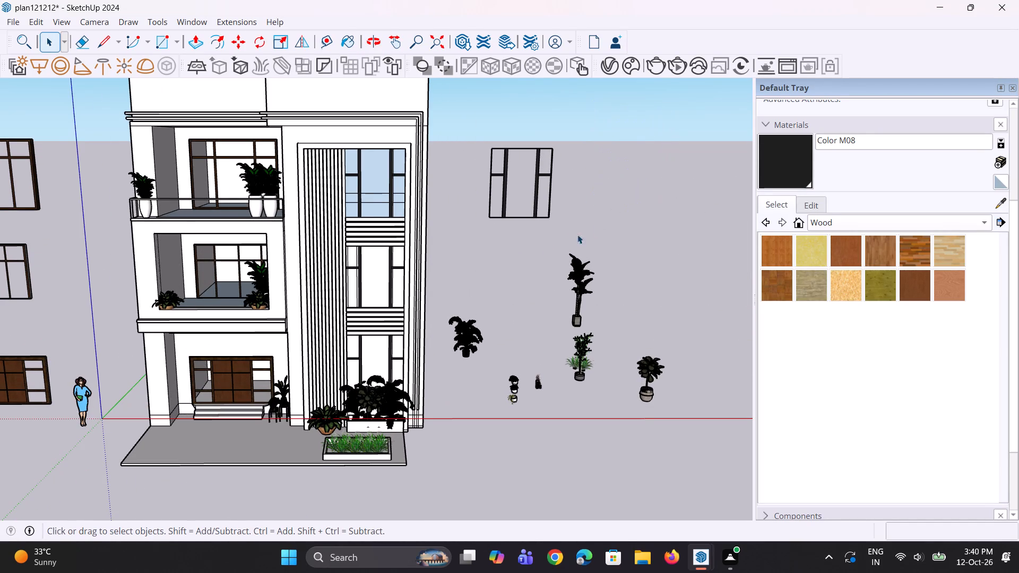
Examine the facade's planting and the remaining spare plants beside the building.
scroll(532, 252, "down", 3)
middle_click_drag(332, 262, 357, 278)
scroll(305, 167, "up", 2)
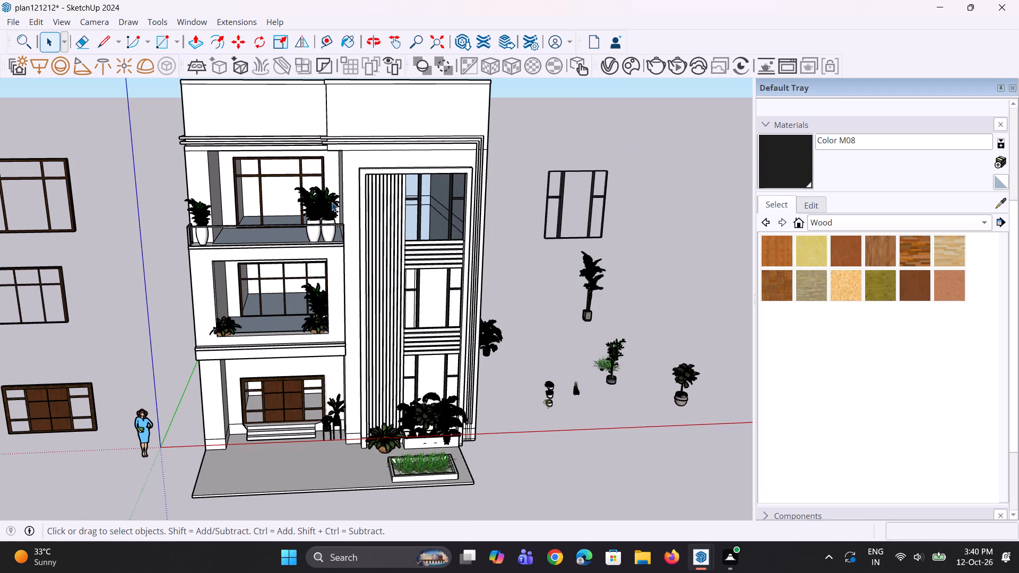
middle_click_drag(261, 251, 300, 263)
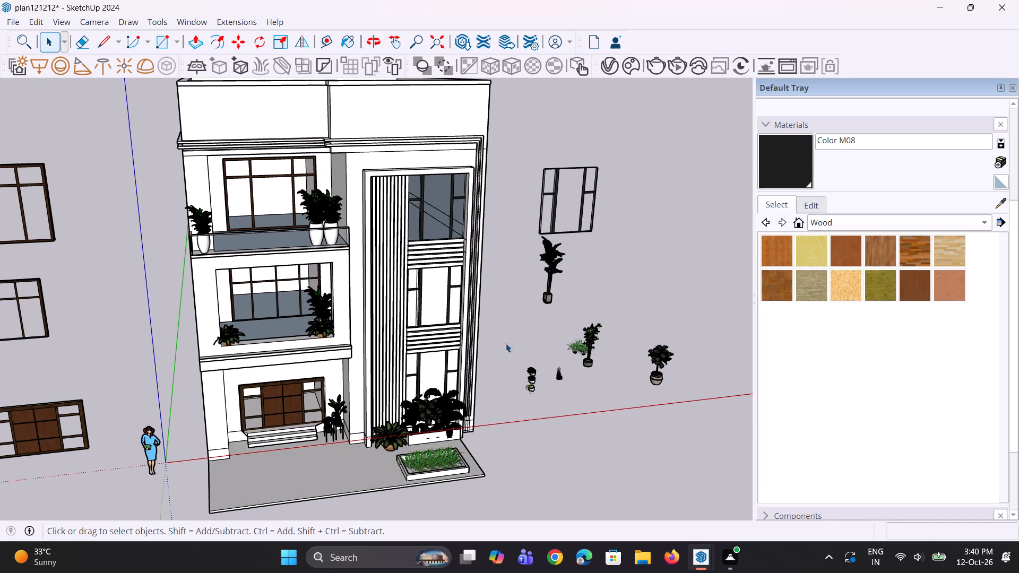
scroll(546, 372, "up", 11)
scroll(580, 370, "down", 5)
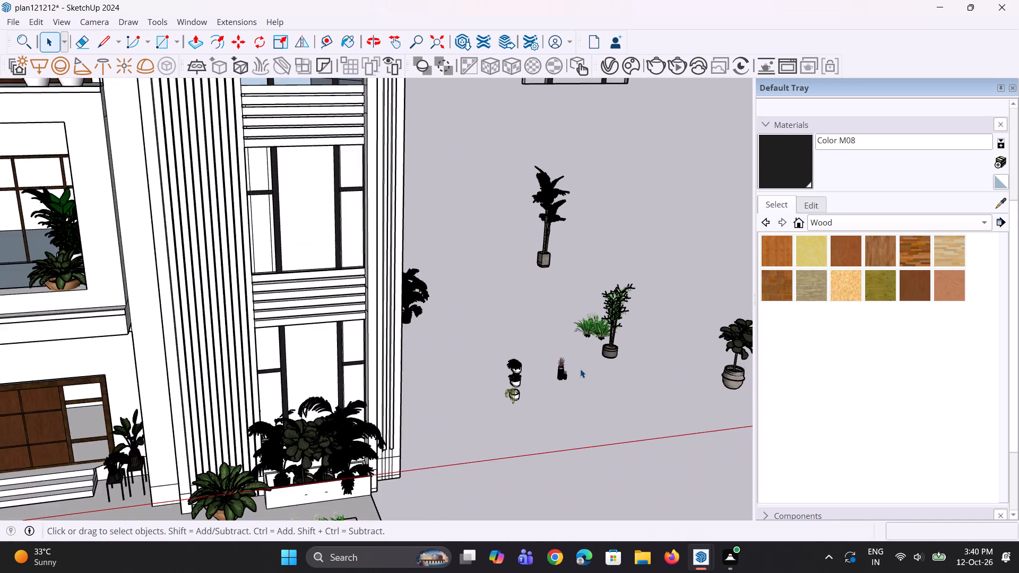
scroll(580, 369, "down", 4)
scroll(532, 360, "down", 3)
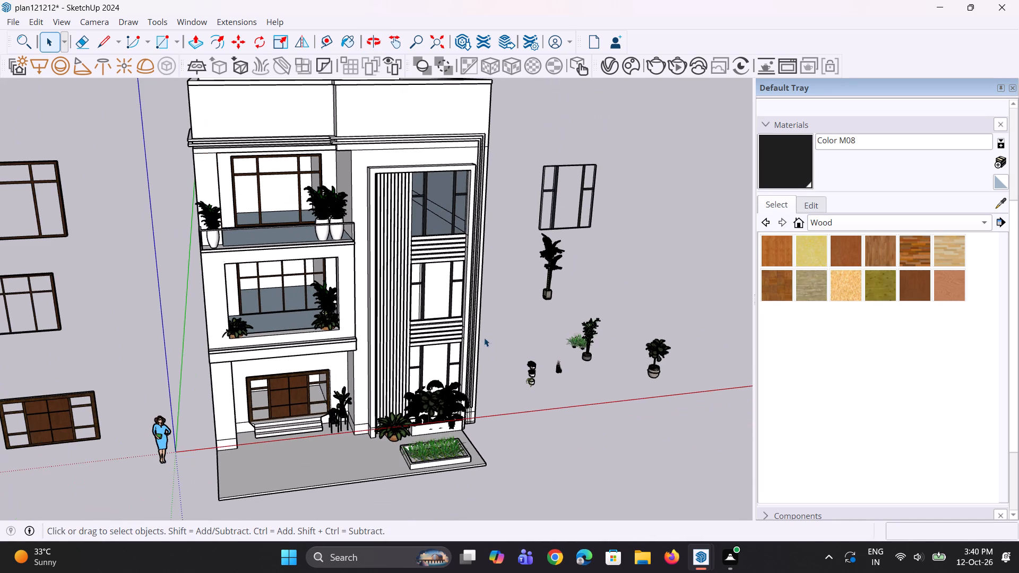
Copy the broad-leaved plant in the terracotta pot about 19' 5" across the paving to the far side of the entrance steps.
middle_click_drag(460, 437, 453, 413)
scroll(408, 439, "up", 7)
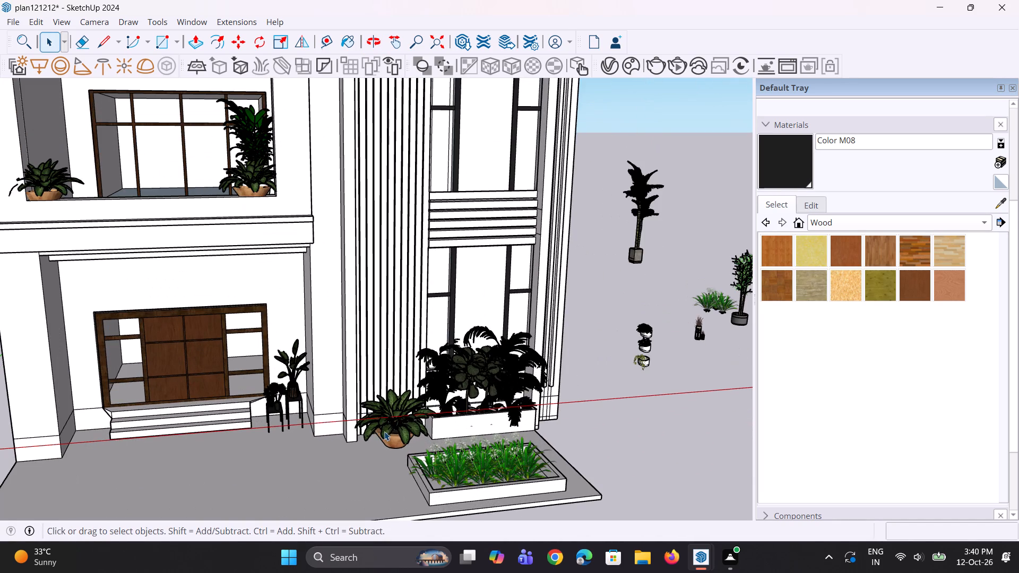
left_click(390, 431)
key("m")
left_click(390, 431)
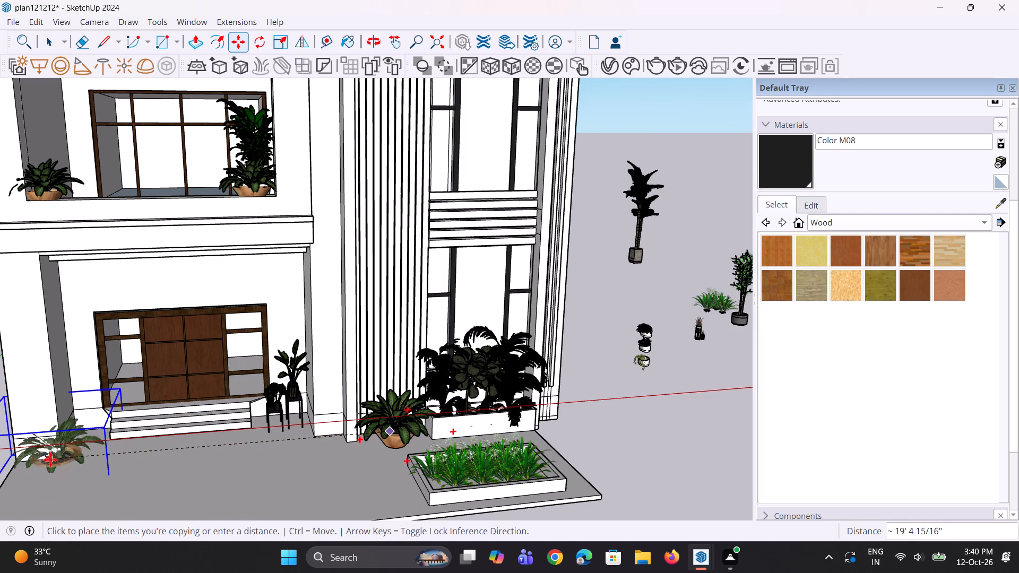
left_click(50, 459)
Move the copied terracotta-pot plant about 1' 10" along the green axis toward the paving's front edge.
scroll(131, 419, "down", 6)
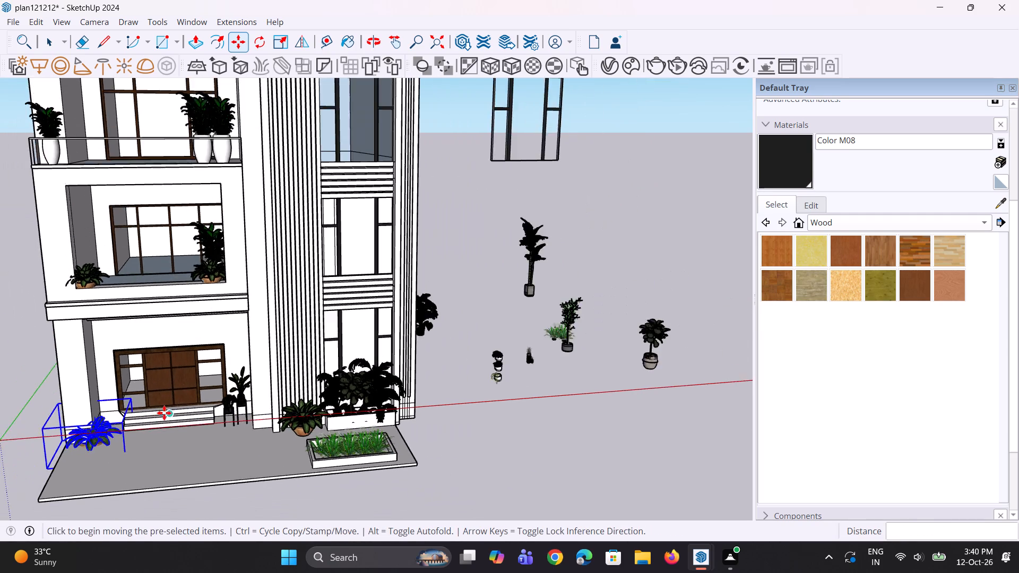
scroll(164, 413, "down", 4)
middle_click_drag(110, 442, 406, 444)
scroll(405, 430, "up", 1)
scroll(375, 334, "down", 2)
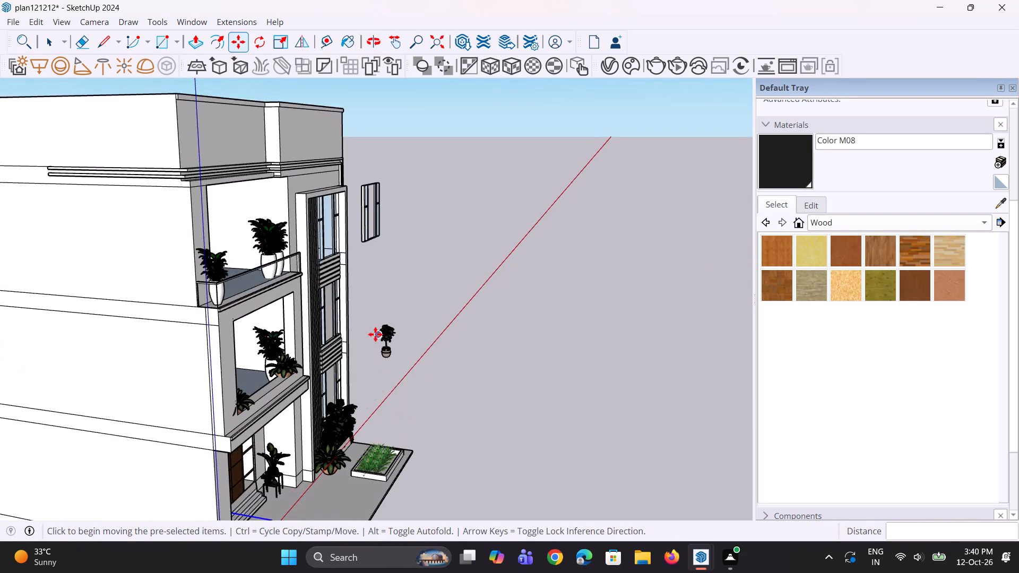
scroll(375, 334, "down", 3)
middle_click_drag(386, 372, 393, 390)
scroll(314, 472, "up", 7)
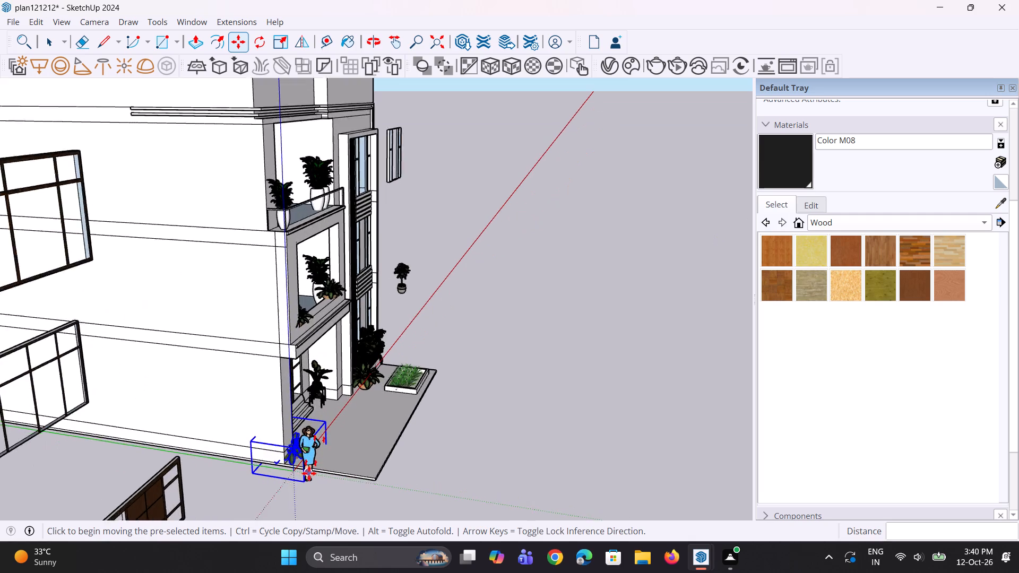
scroll(309, 473, "up", 14)
left_click(301, 472)
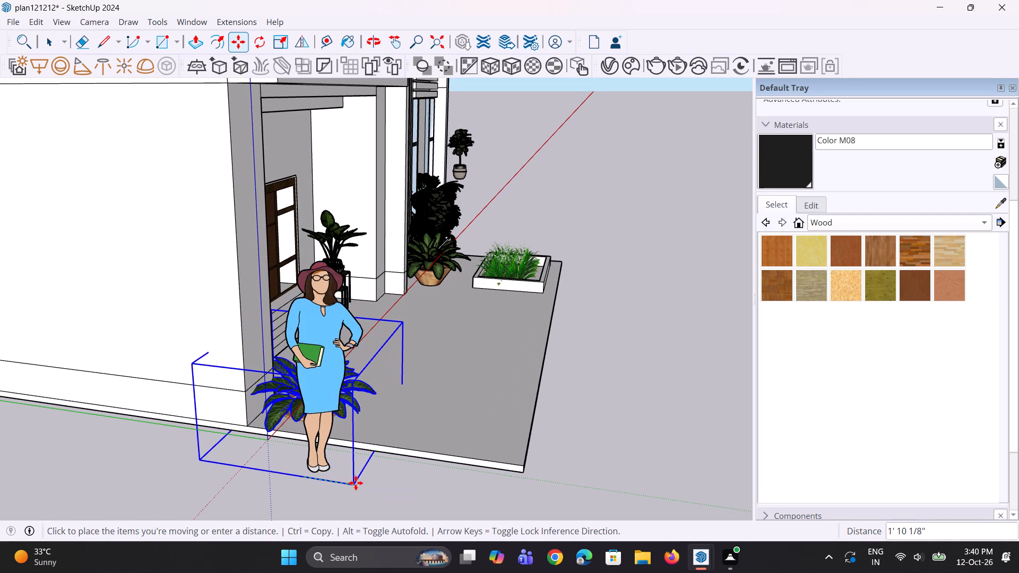
left_click(357, 483)
key("space")
key("space")
left_click(562, 465)
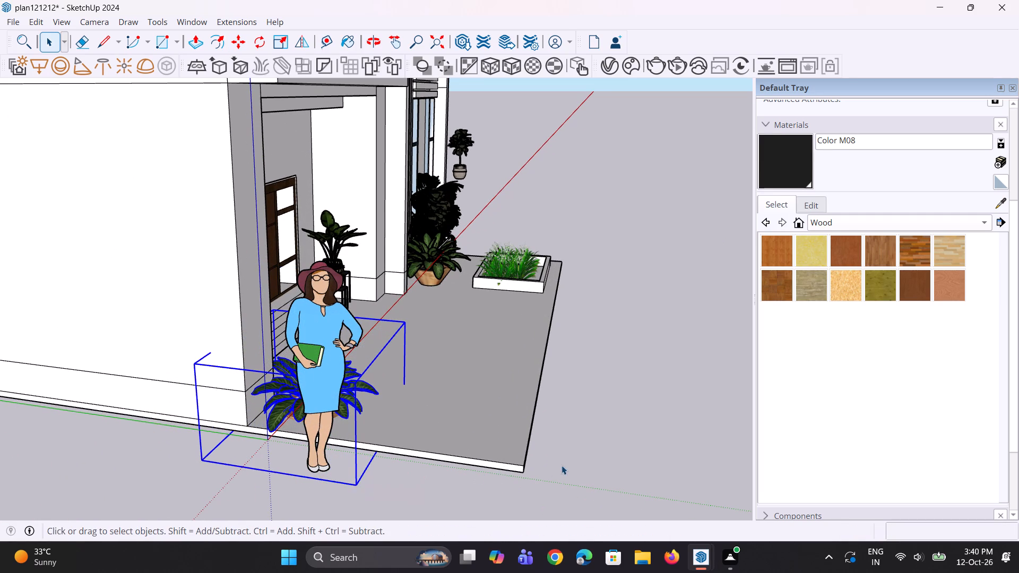
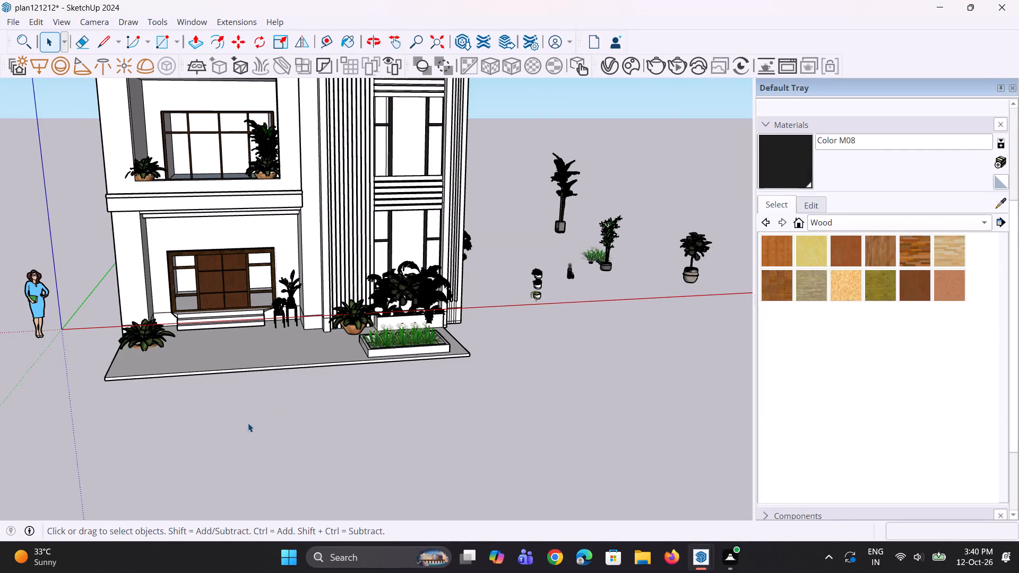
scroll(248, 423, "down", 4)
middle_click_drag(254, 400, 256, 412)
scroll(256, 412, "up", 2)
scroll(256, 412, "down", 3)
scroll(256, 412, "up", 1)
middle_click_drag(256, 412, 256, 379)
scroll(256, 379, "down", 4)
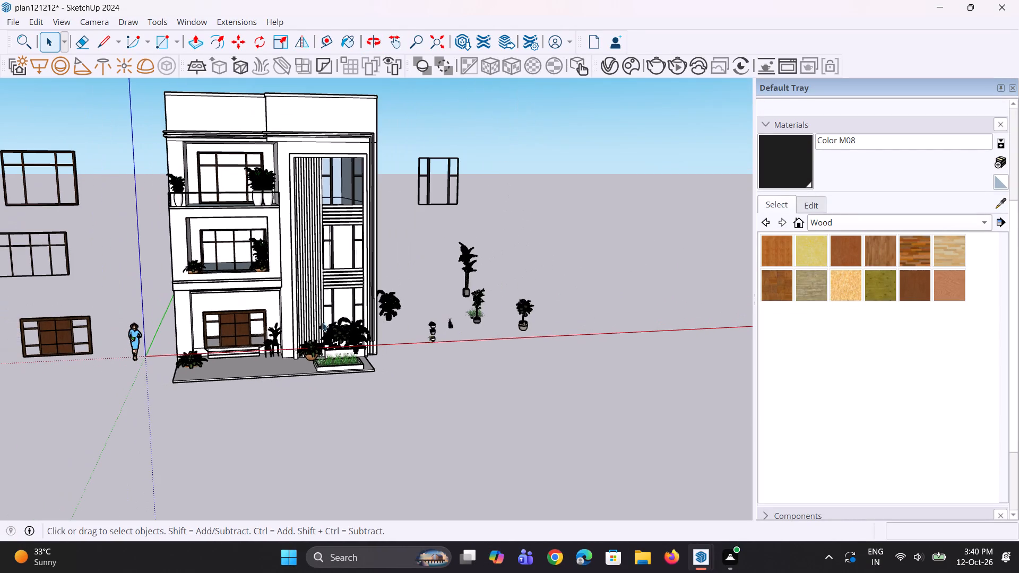
Create two Generic V-Ray materials in the Asset Editor and open the settings of Generic#1.
left_click(610, 71)
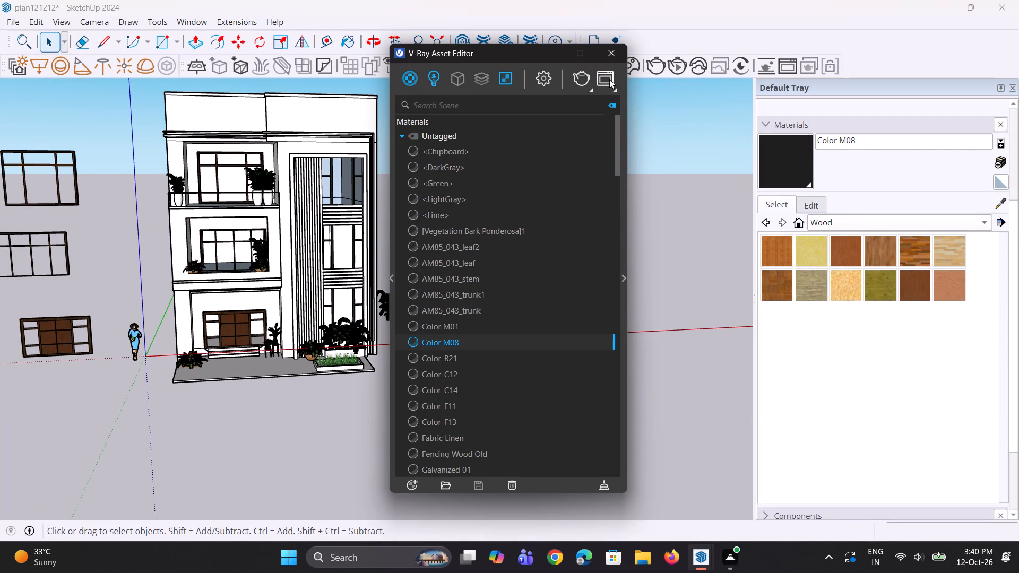
right_click(412, 79)
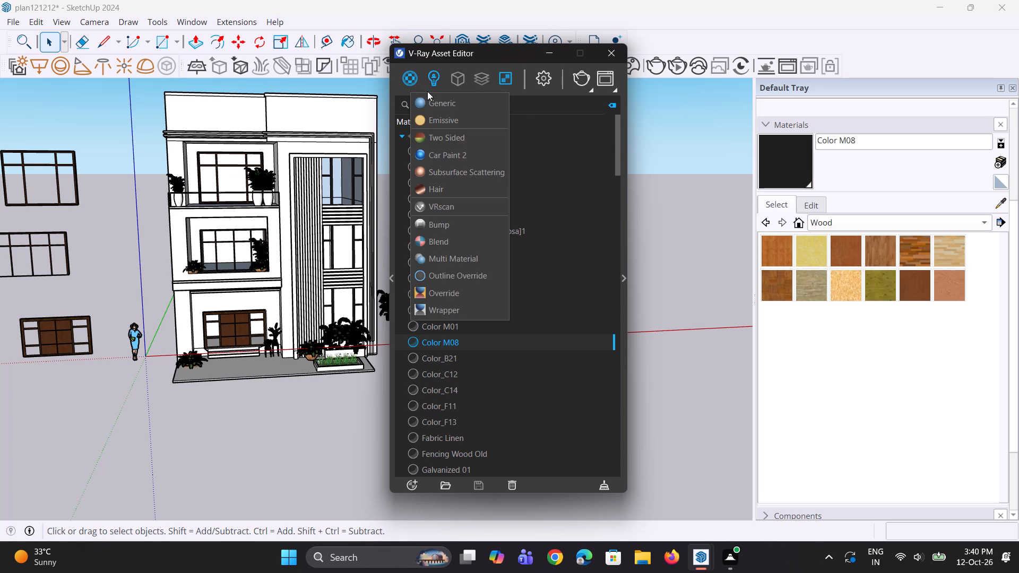
left_click(435, 99)
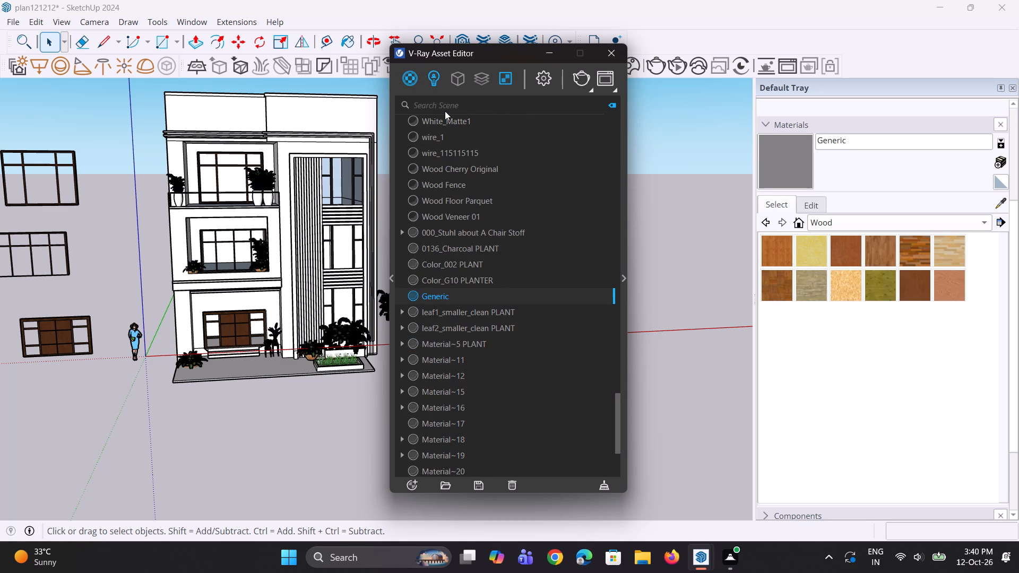
right_click(411, 77)
left_click(435, 102)
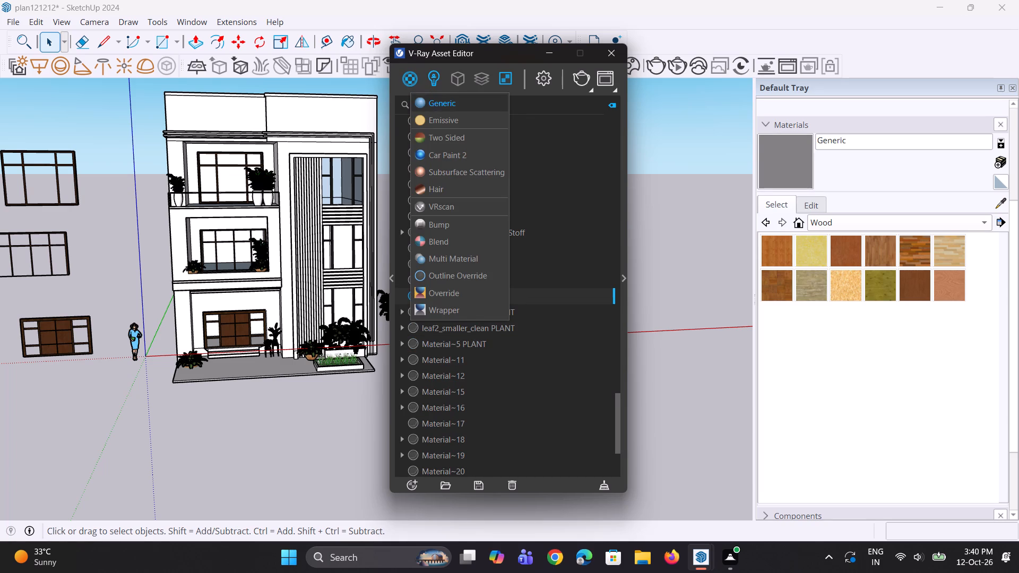
left_click(628, 285)
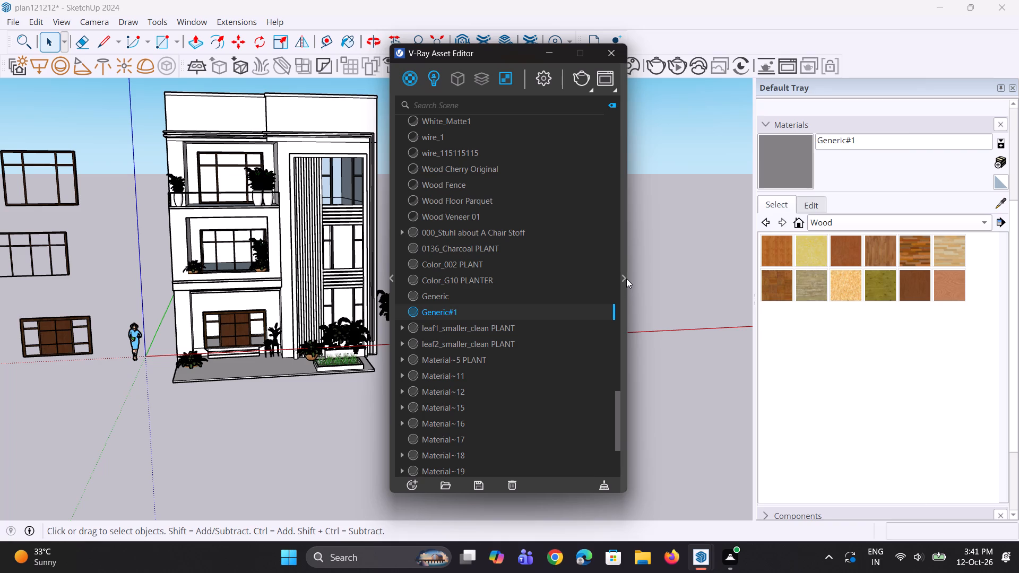
left_click(626, 279)
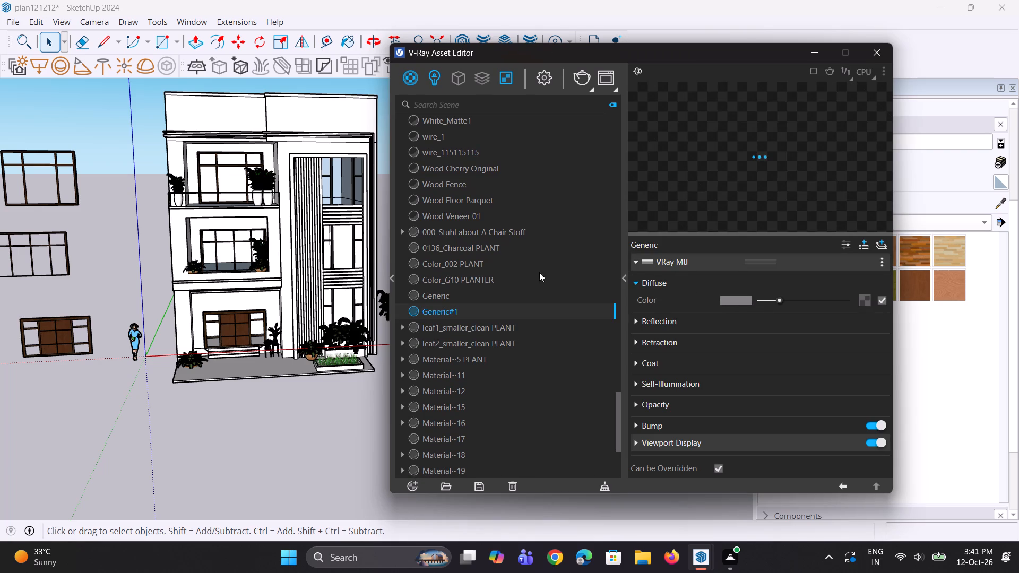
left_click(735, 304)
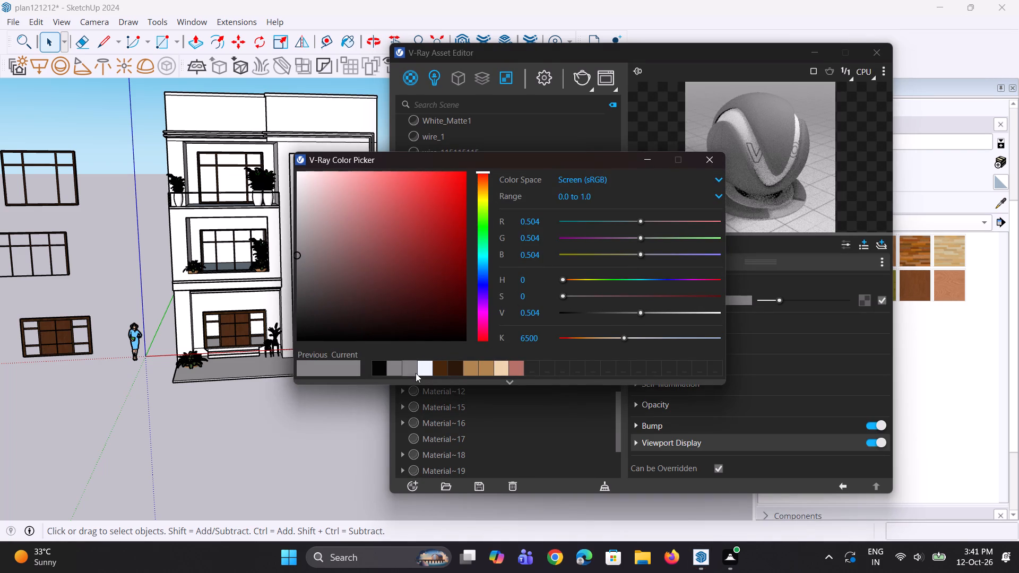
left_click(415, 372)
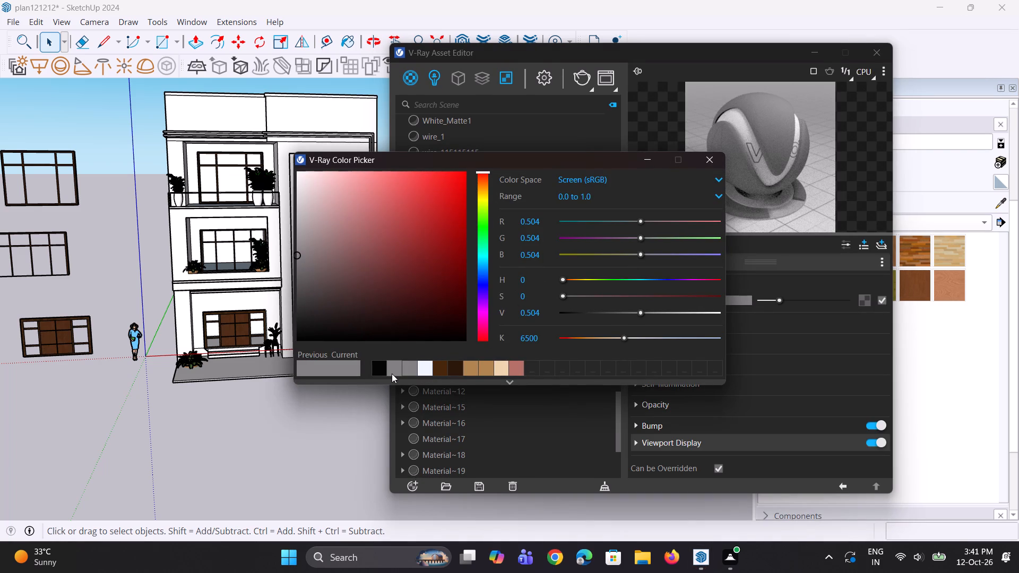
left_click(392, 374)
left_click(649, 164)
Lighten the diffuse colour of Generic#1 to a light grey.
scroll(761, 252, "up", 3)
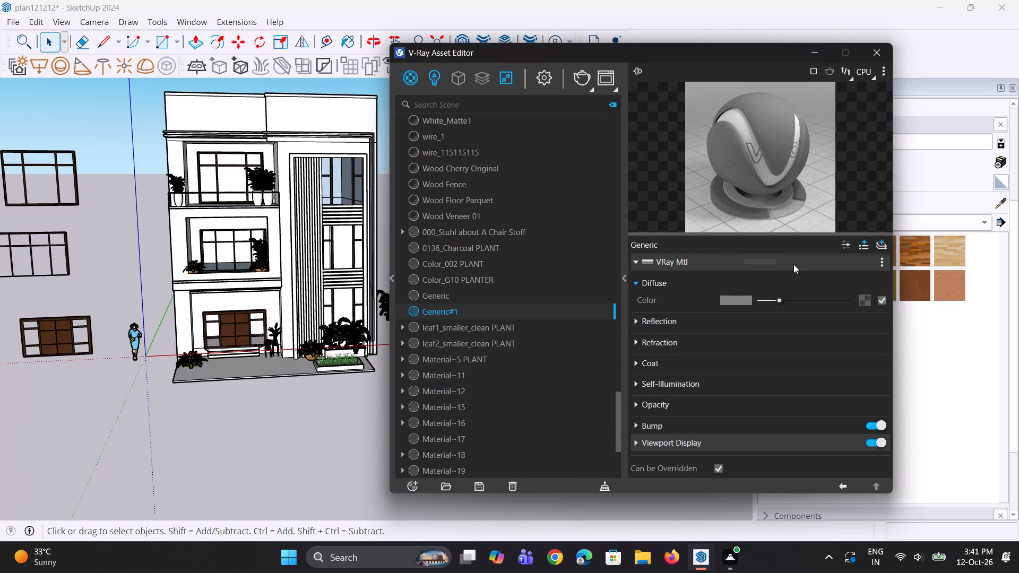
left_click_drag(776, 300, 789, 302)
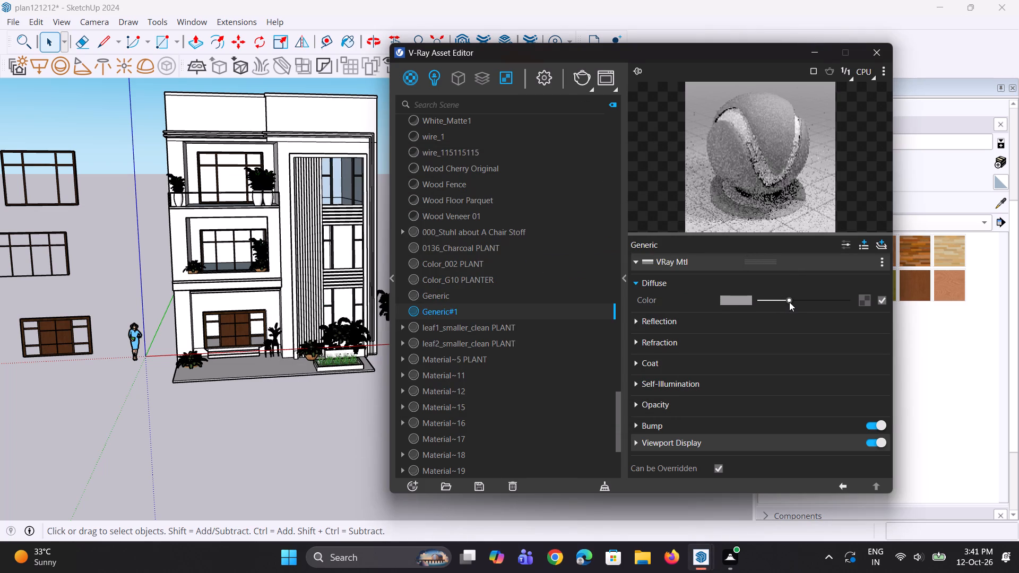
left_click_drag(789, 302, 799, 299)
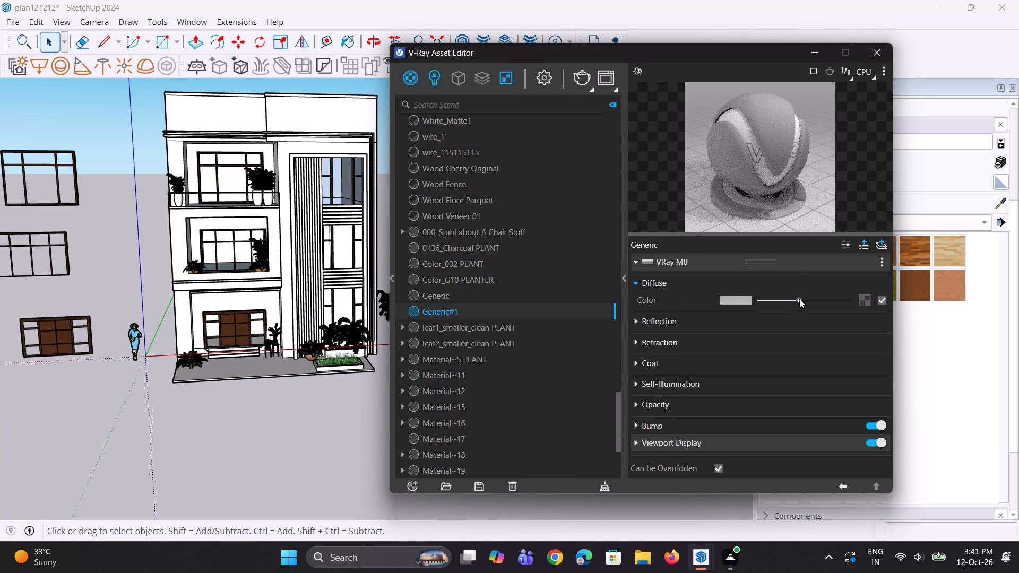
left_click_drag(799, 299, 798, 299)
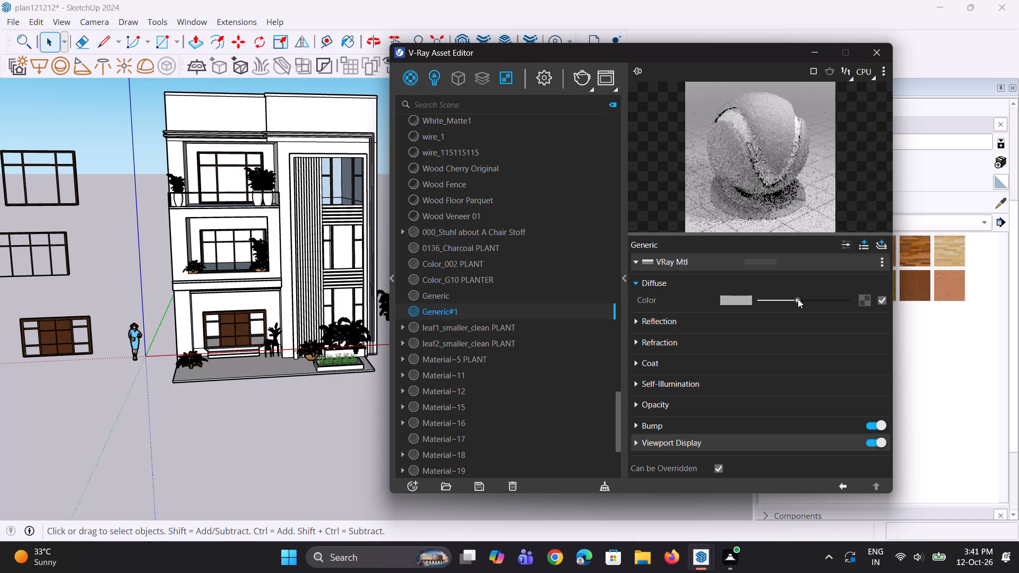
Raise the Generic#1 reflection colour to a mid grey and set its reflection glossiness to 0.95.
left_click(704, 324)
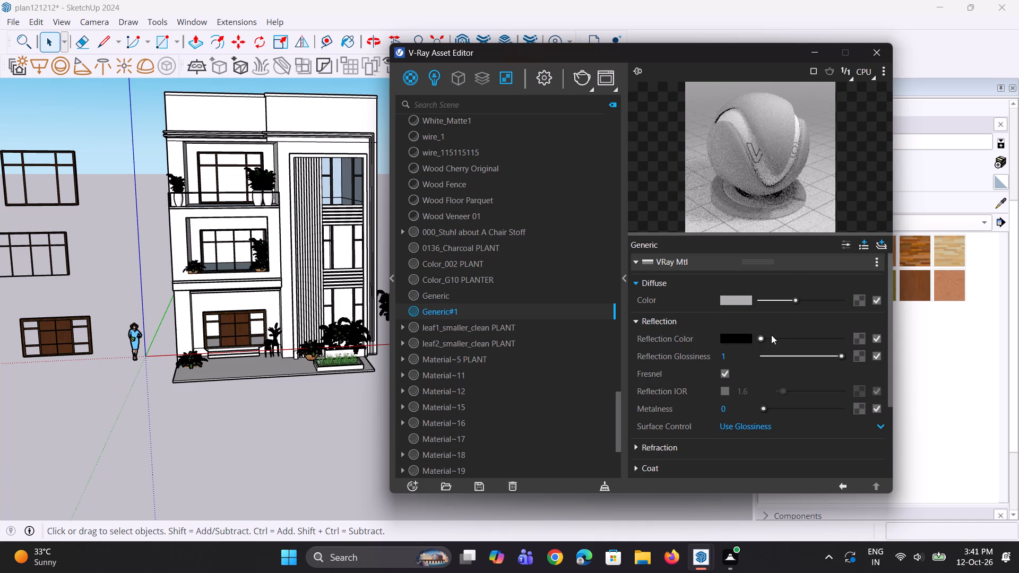
left_click_drag(767, 335, 776, 338)
left_click_drag(735, 359, 681, 359)
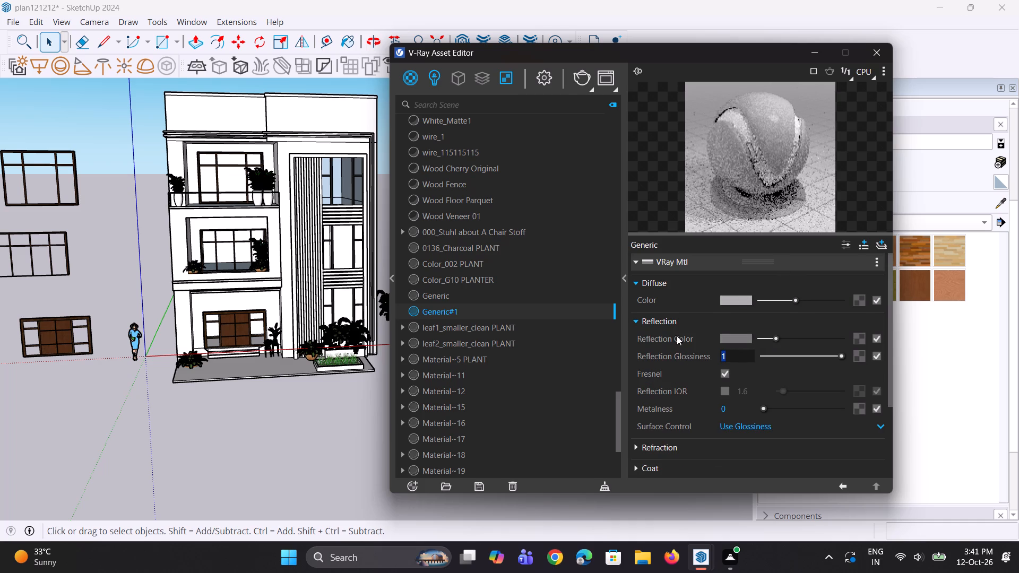
type("0.95")
key("Return")
key("period")
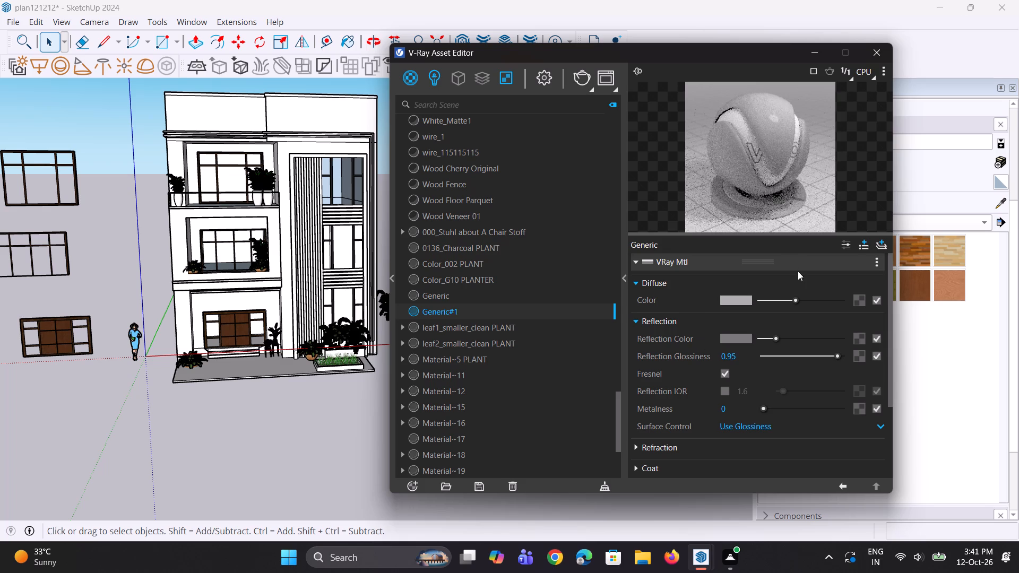
Darken the diffuse colour of Generic#1 slightly and put the Asset Editor away.
left_click_drag(798, 299, 792, 297)
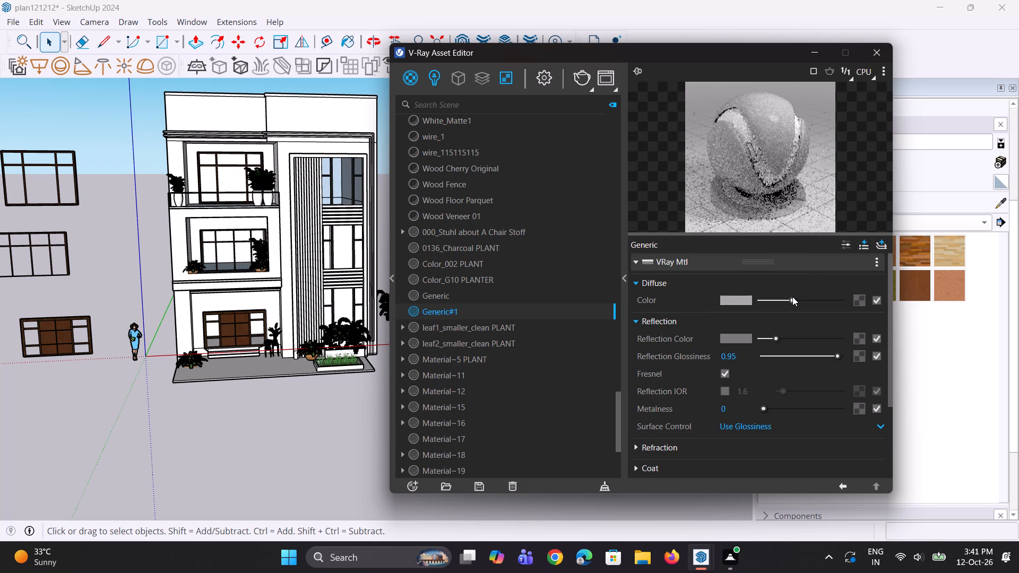
double_click(773, 174)
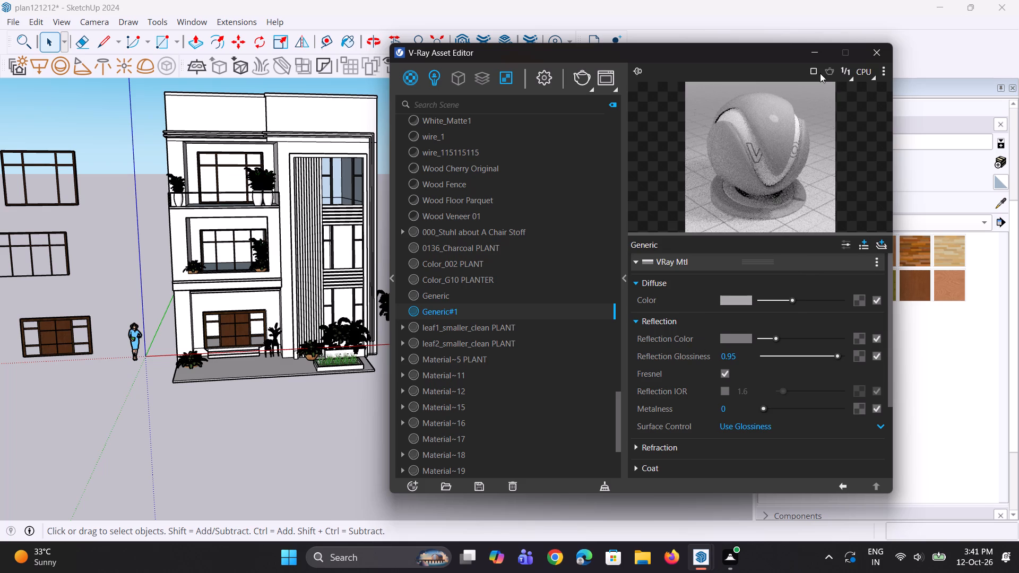
left_click(822, 58)
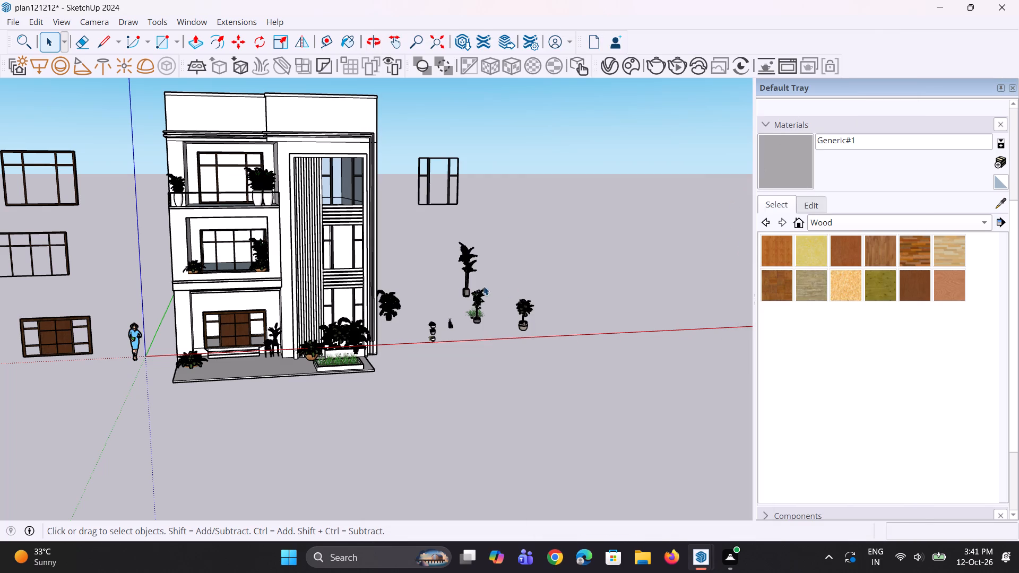
Paint the two front faces and the exposed side face of the roof parapet with Generic#1.
left_click(796, 169)
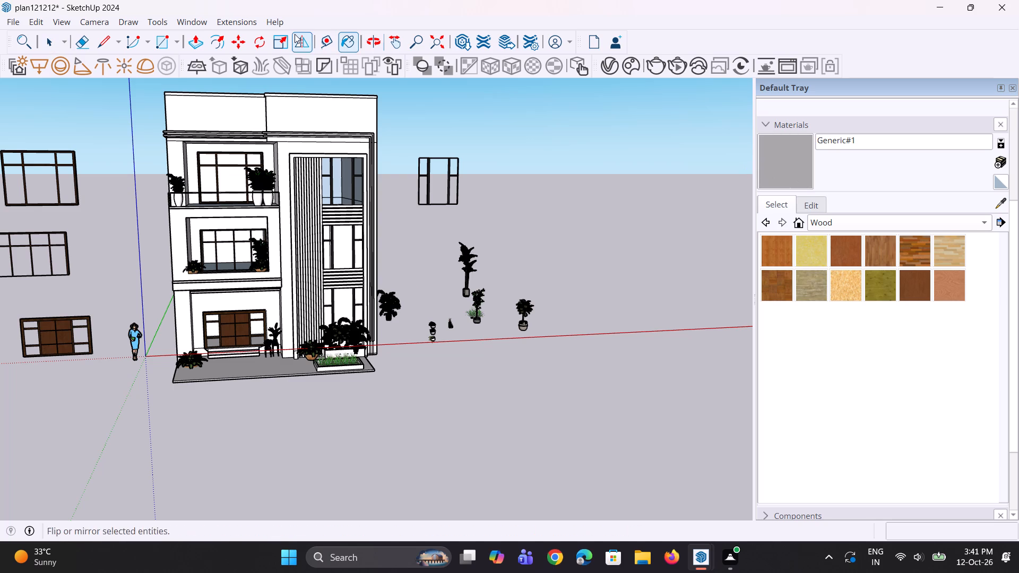
scroll(236, 98, "up", 5)
left_click(299, 112)
left_click(208, 140)
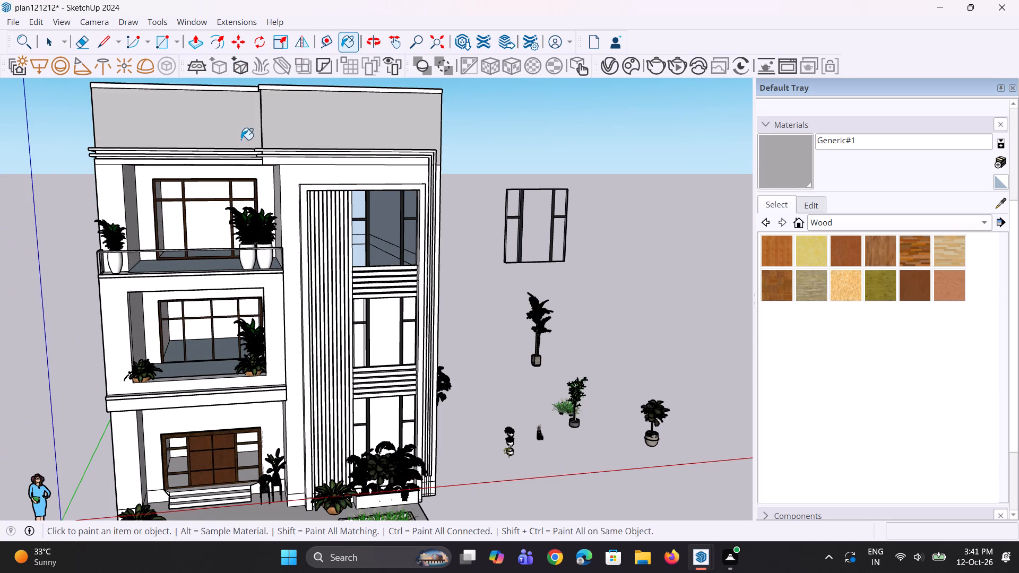
scroll(246, 138, "down", 4)
middle_click_drag(213, 160, 352, 171)
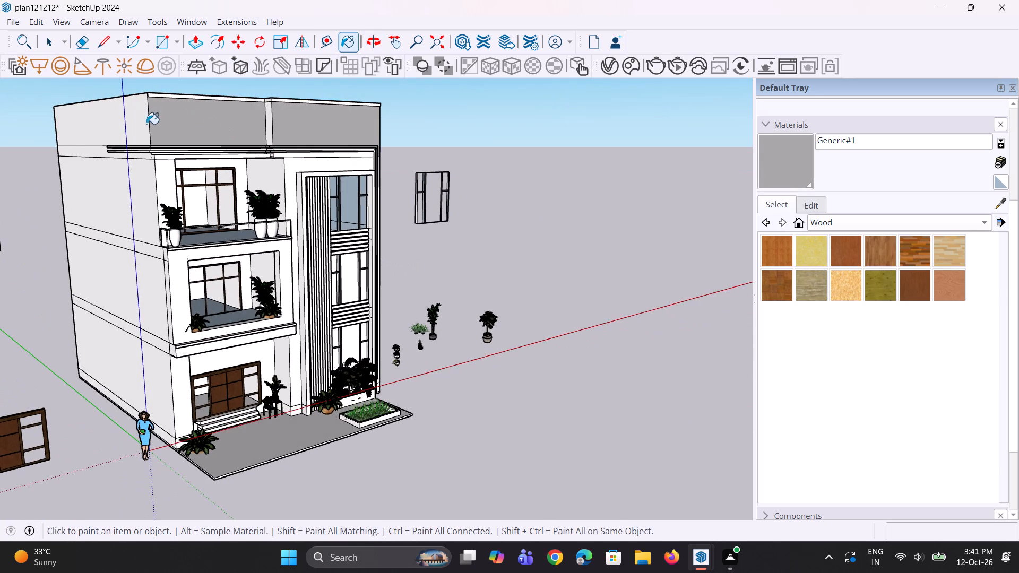
left_click(145, 124)
Paint the top-floor front walls with Generic#1: beside the balcony, around its window, the balcony return and around the slatted frame.
scroll(278, 240, "down", 3)
middle_click_drag(286, 241, 203, 238)
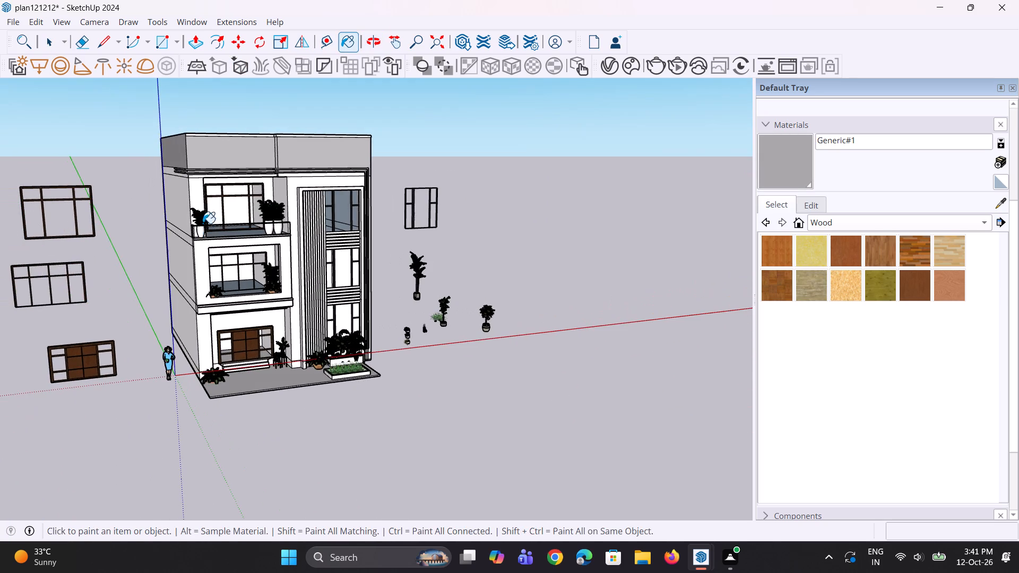
scroll(203, 213, "up", 3)
left_click(200, 201)
middle_click_drag(297, 219, 265, 206)
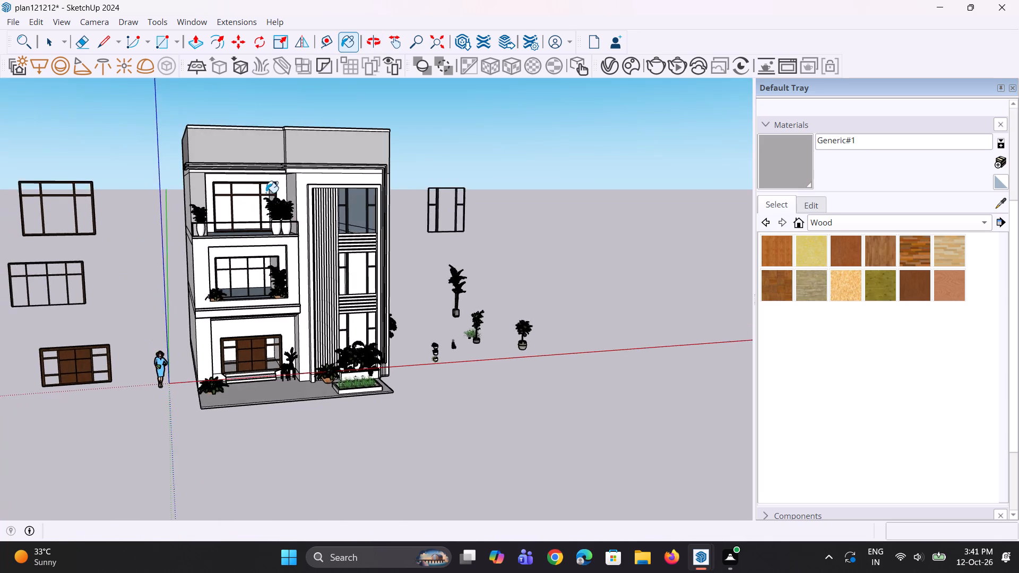
scroll(279, 187, "up", 13)
middle_click_drag(269, 192, 257, 188)
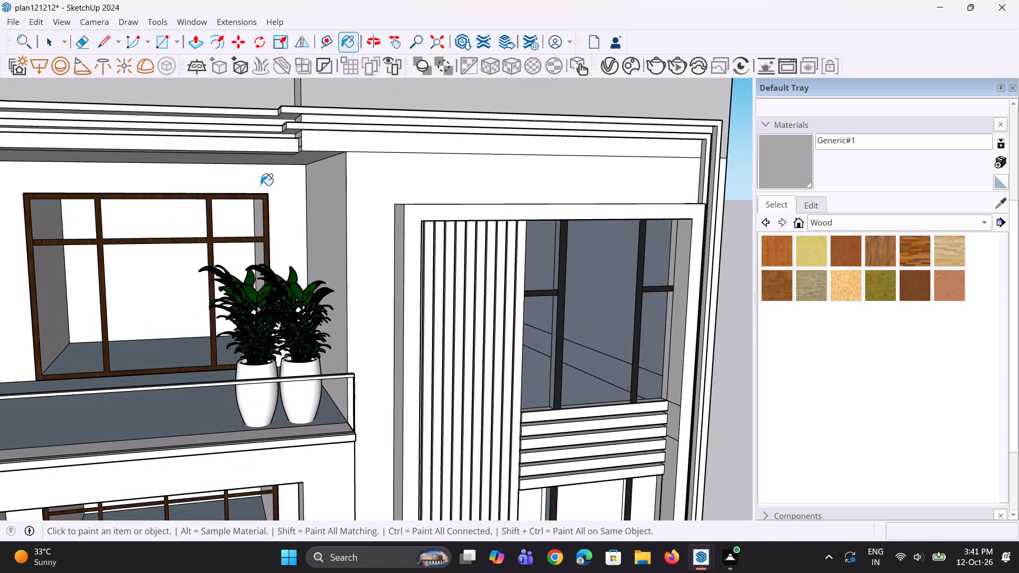
left_click(263, 185)
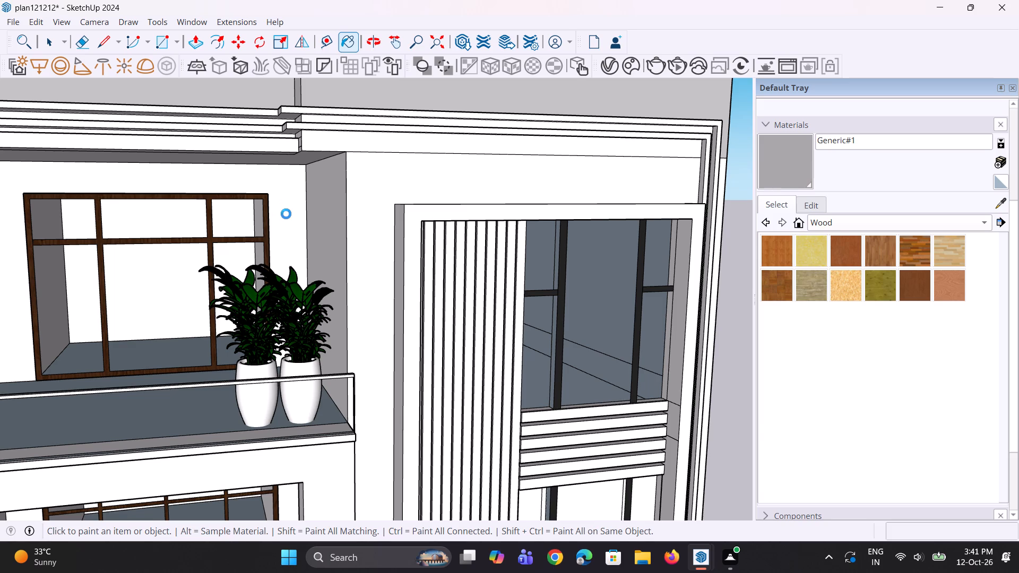
left_click(386, 199)
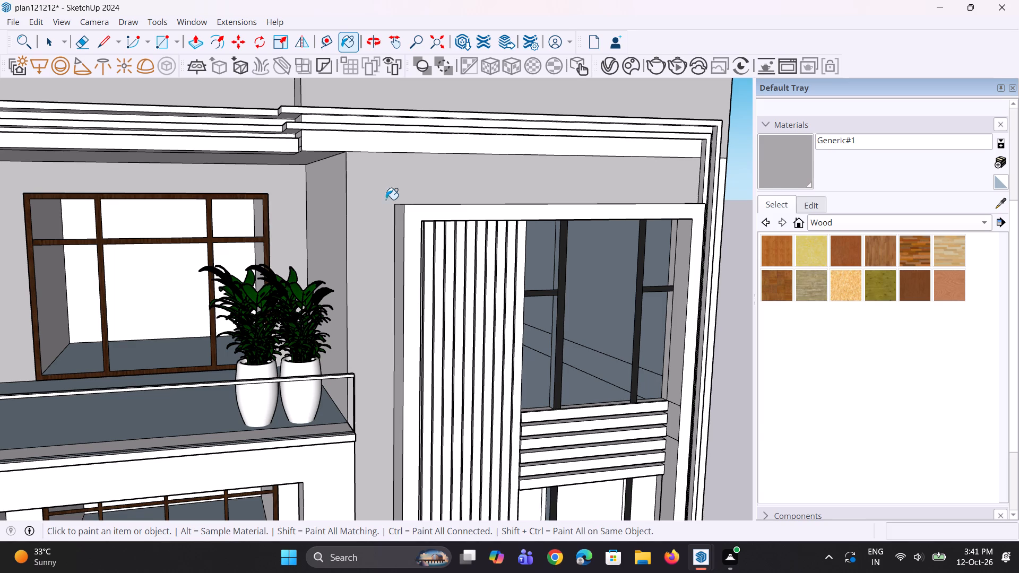
left_click(326, 213)
Paint the middle-floor front wall around the recessed balcony opening with Generic#1.
scroll(339, 209, "down", 4)
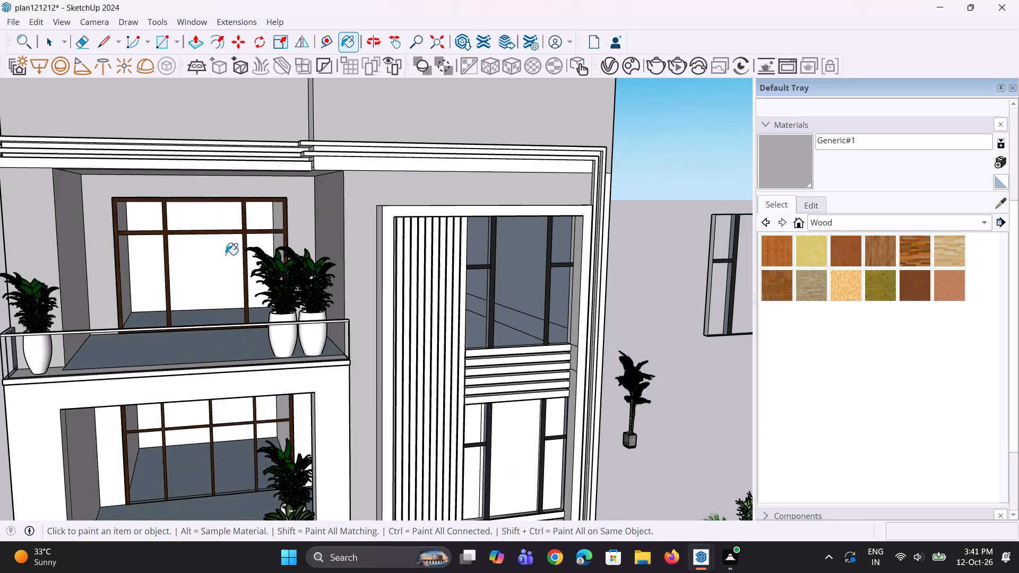
middle_click_drag(224, 255, 133, 255)
scroll(229, 221, "down", 4)
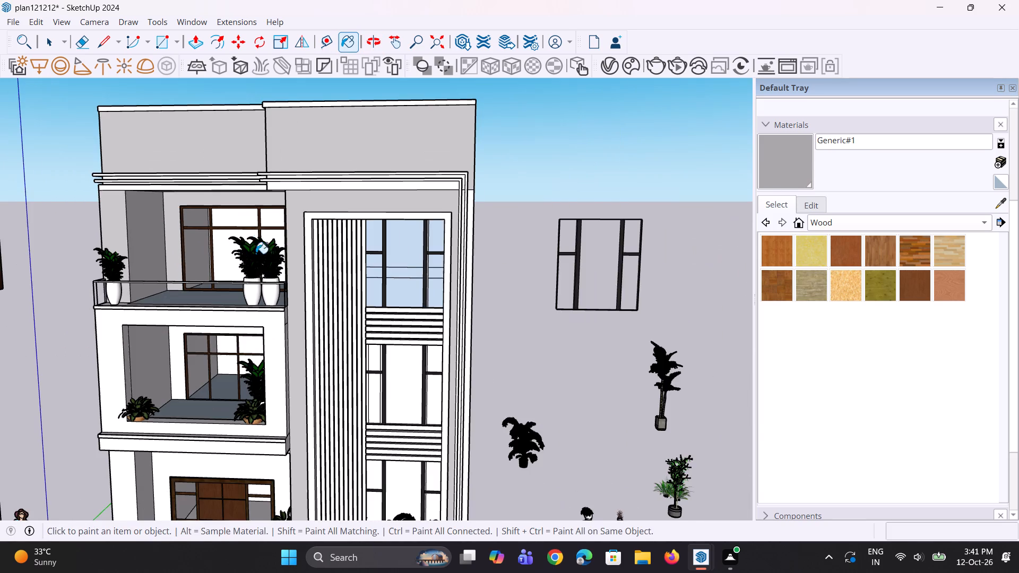
middle_click_drag(269, 369, 308, 341)
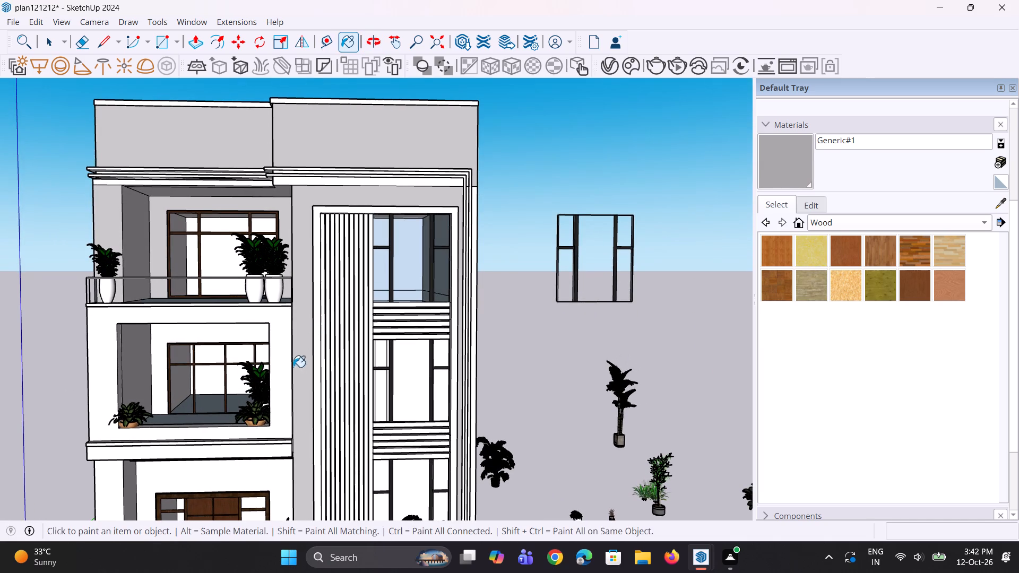
left_click(284, 360)
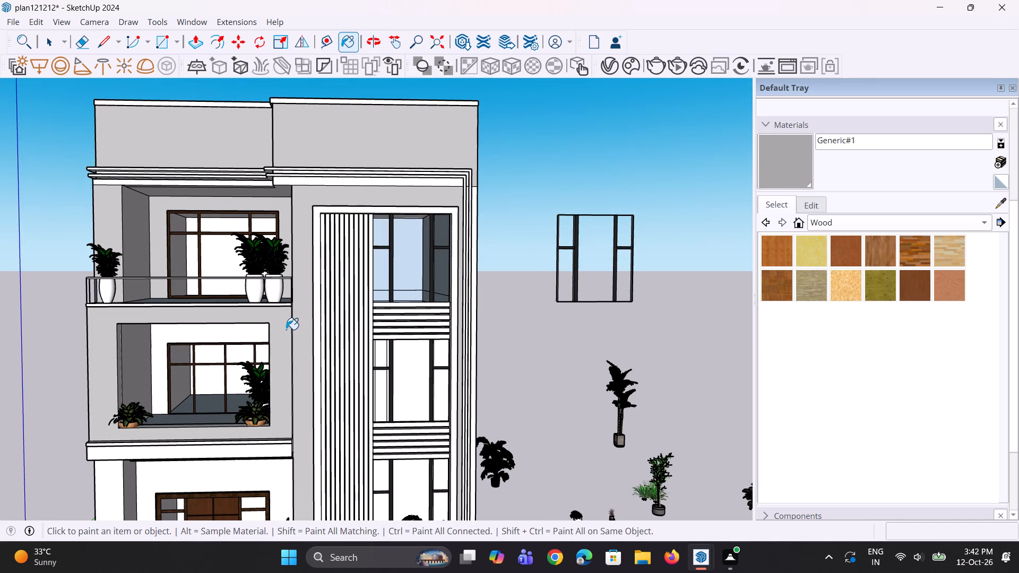
Paint the narrow front wall strip outside the stepped vertical trim at the building's edge with Generic#1.
scroll(287, 327, "down", 3)
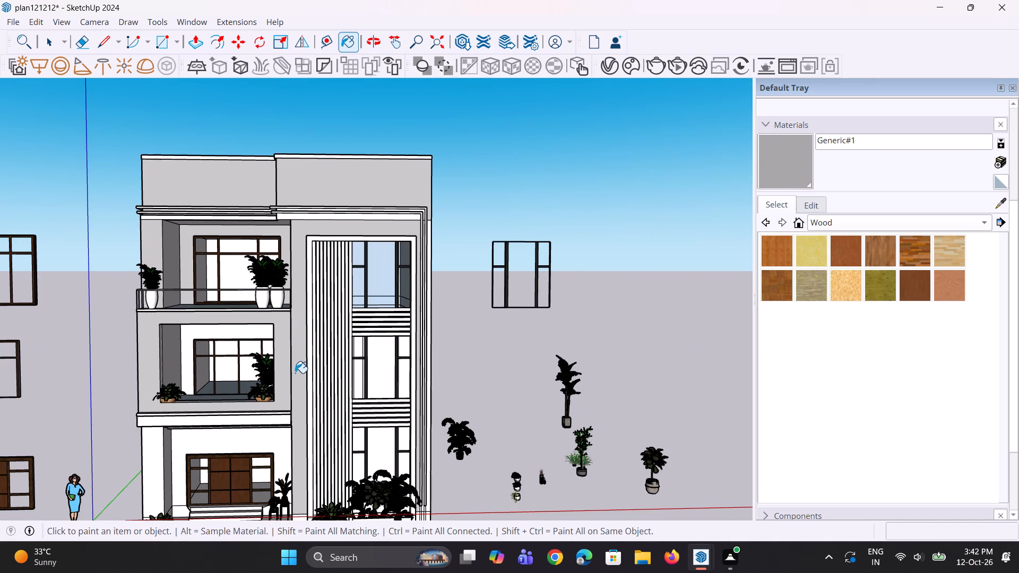
scroll(434, 222, "up", 8)
middle_click_drag(429, 261, 413, 261)
left_click(424, 247)
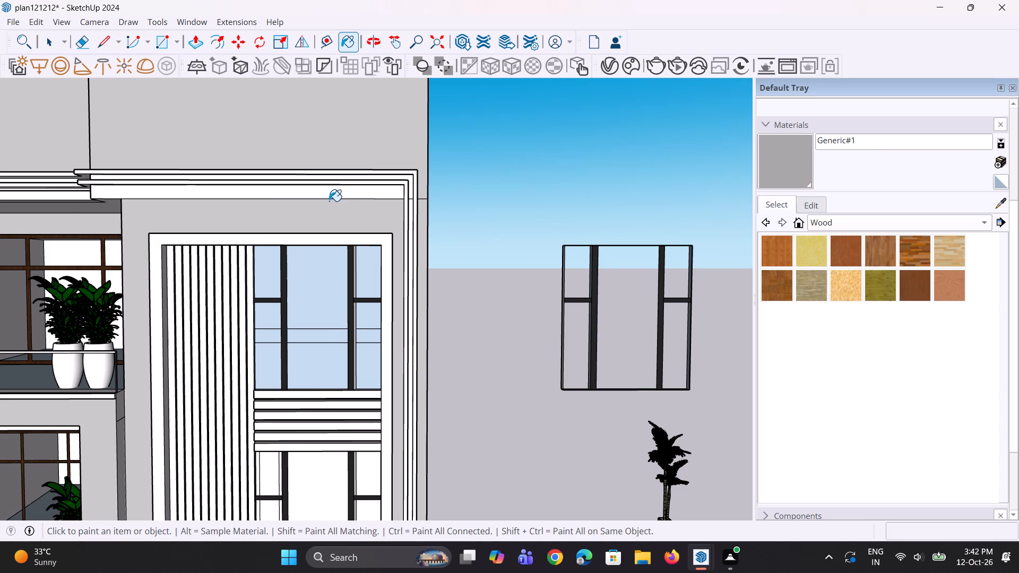
scroll(329, 201, "up", 2)
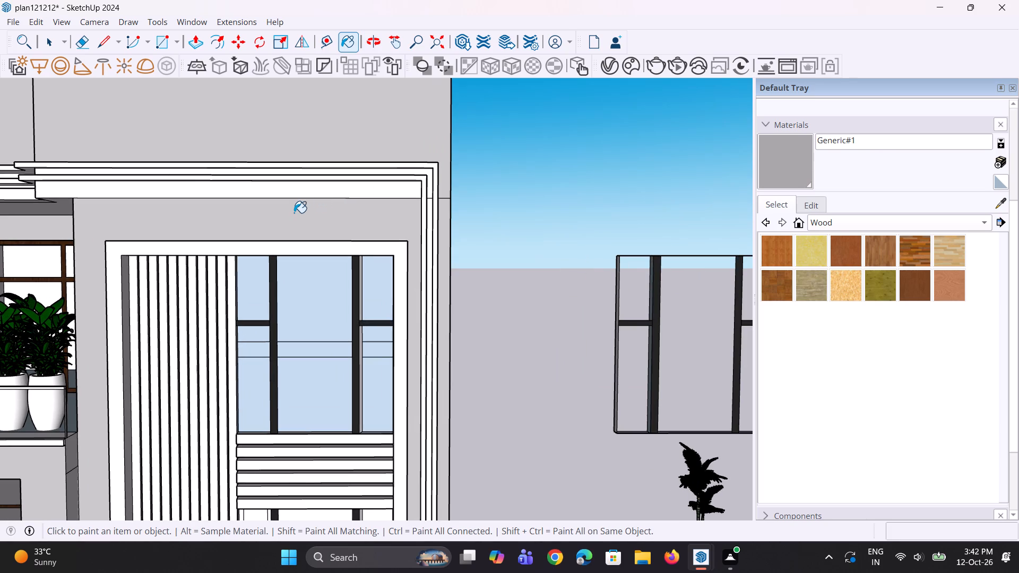
Paint the flat band under the stepped roof cornice above the slatted frame, and its small corner return faces, with Generic#1.
scroll(294, 213, "down", 3)
middle_click_drag(253, 218, 255, 167)
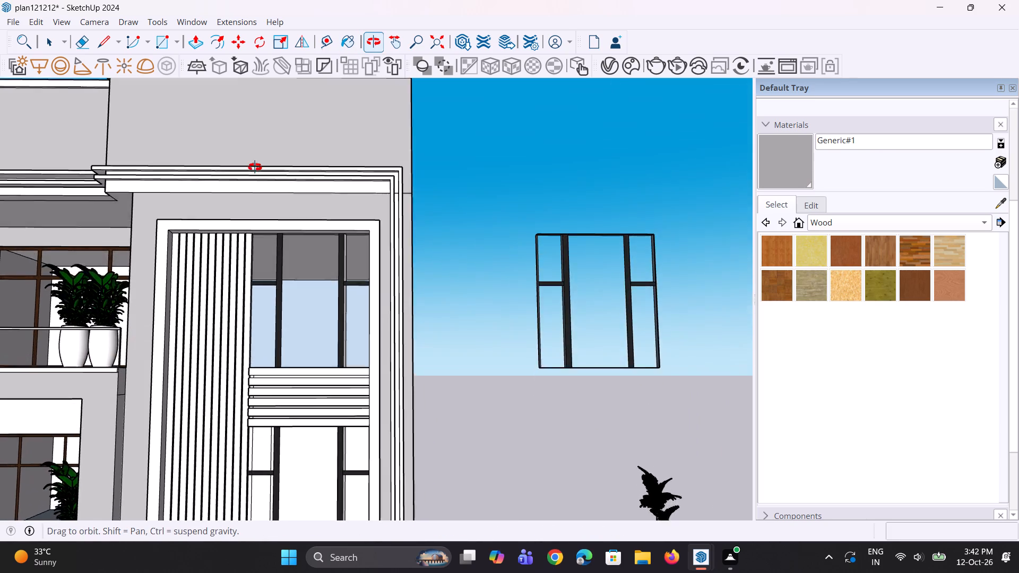
middle_click_drag(255, 167, 255, 165)
scroll(186, 173, "up", 4)
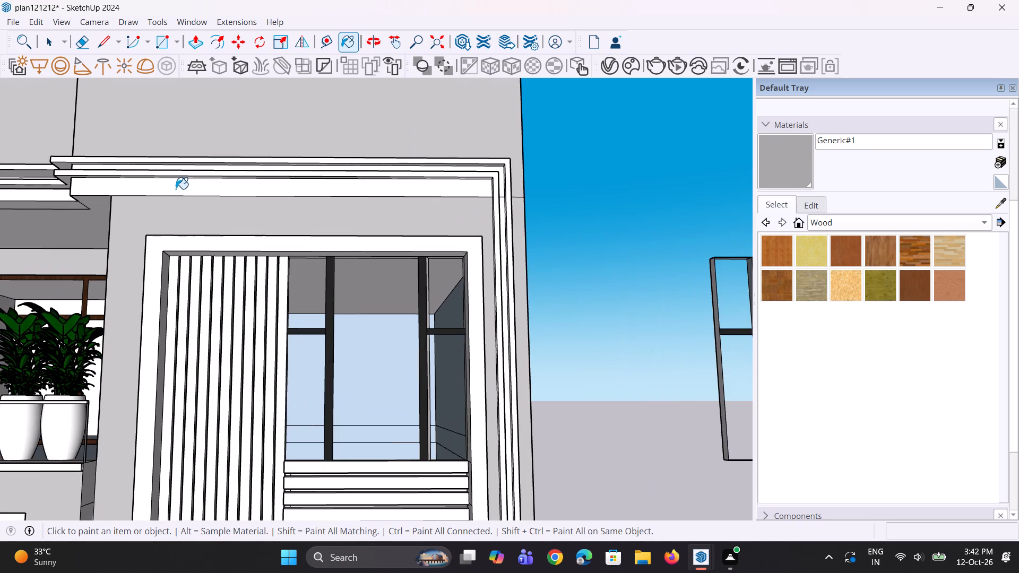
left_click(176, 189)
scroll(204, 225, "down", 4)
middle_click_drag(90, 232, 205, 271)
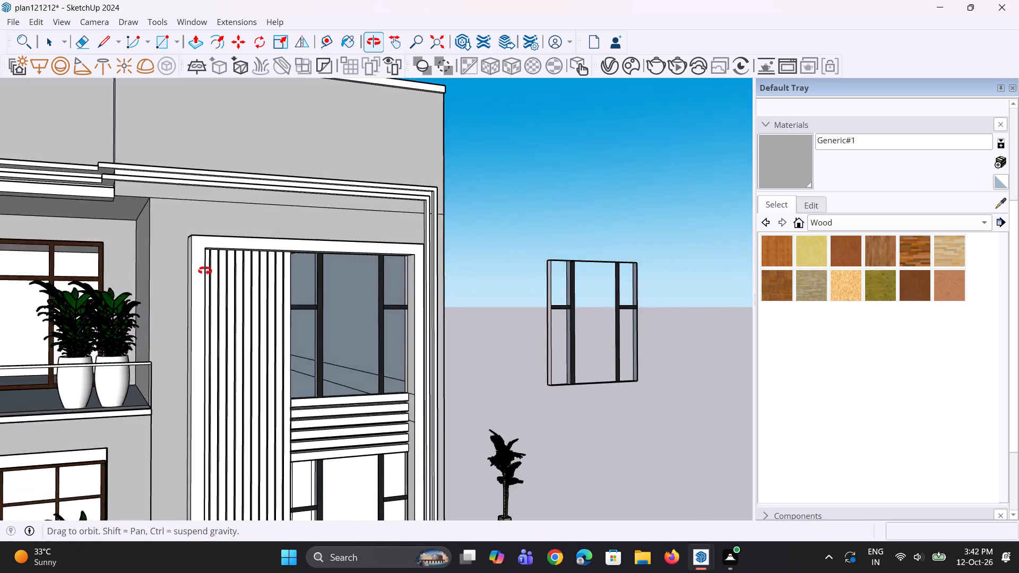
middle_click_drag(205, 271, 341, 282)
scroll(201, 220, "up", 2)
left_click(195, 176)
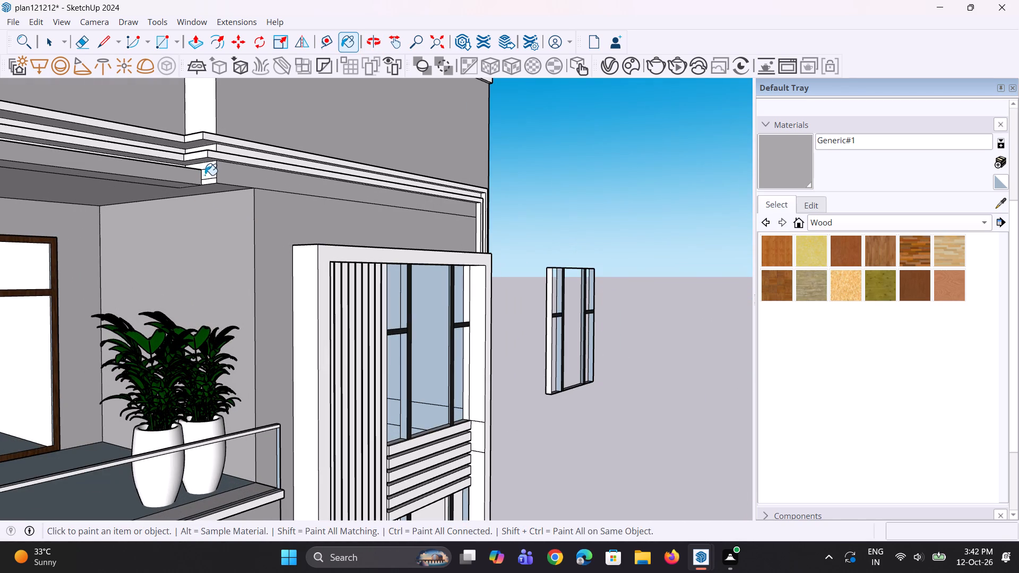
left_click(211, 177)
left_click(214, 166)
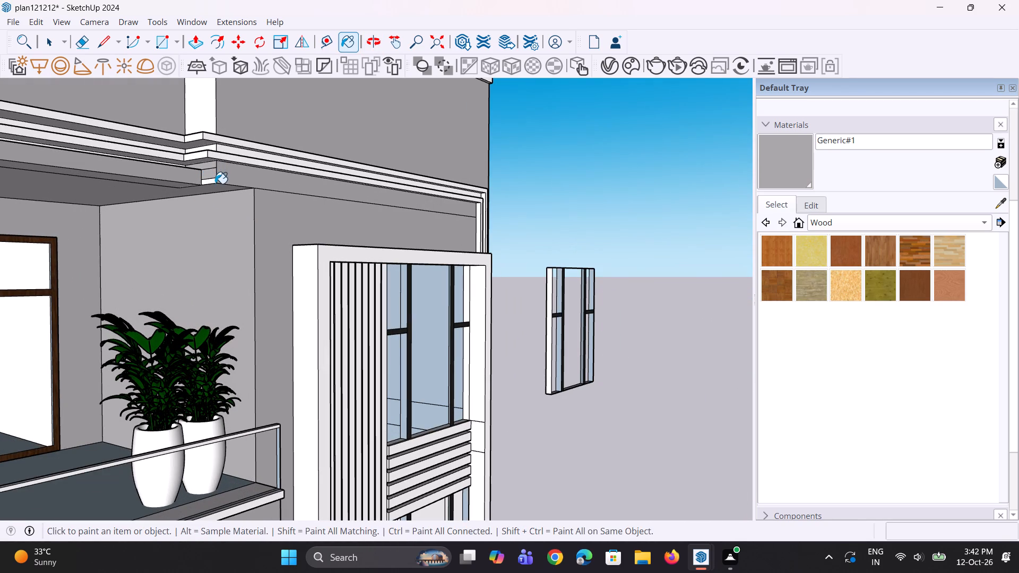
left_click(215, 184)
Paint the faces of the wall base at ground level, between the entrance and the slatted panel, with Generic#1.
scroll(221, 189, "down", 9)
middle_click_drag(330, 236, 199, 237)
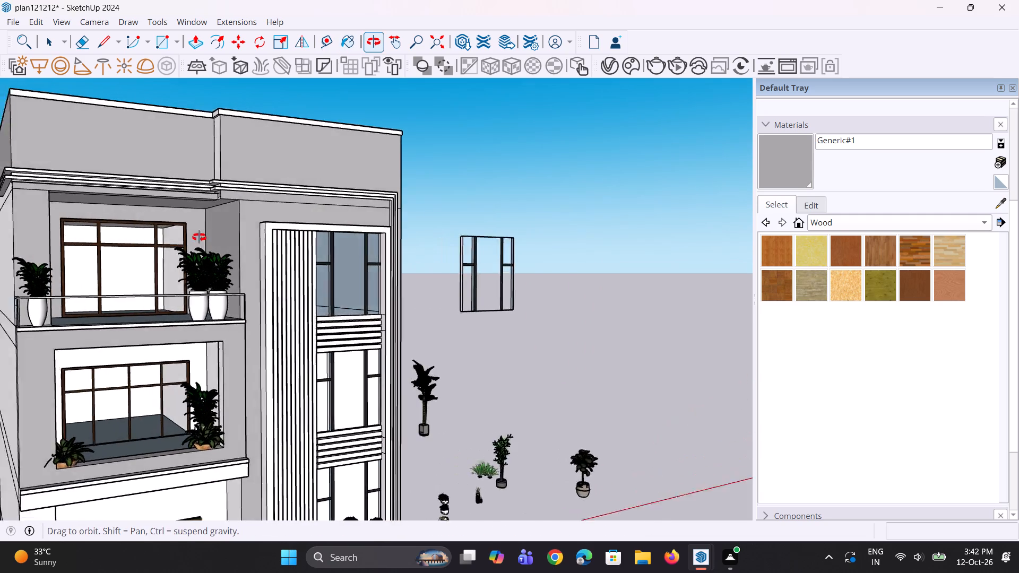
middle_click_drag(199, 237, 198, 237)
scroll(196, 232, "up", 1)
scroll(196, 231, "down", 14)
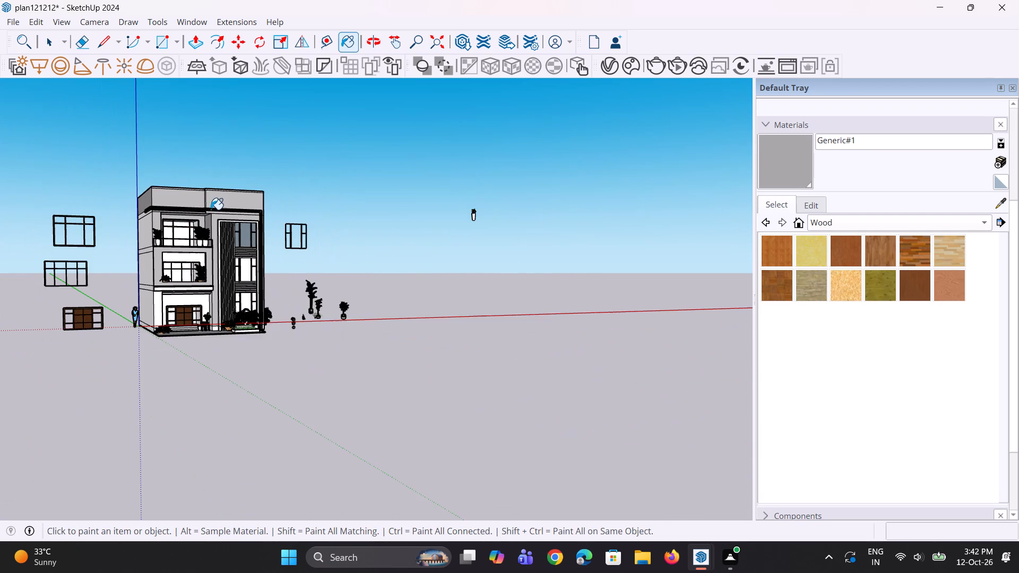
scroll(222, 282, "up", 11)
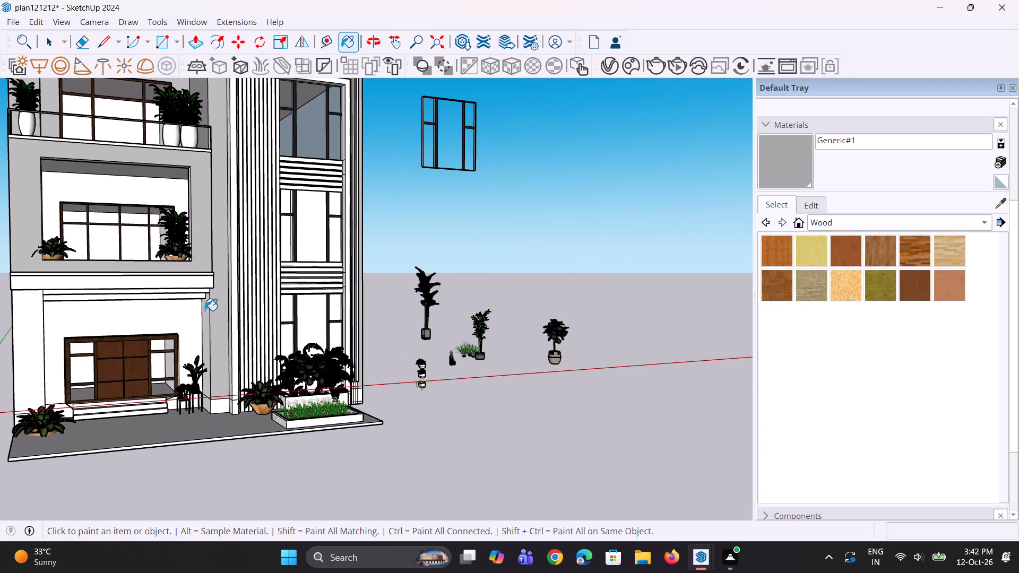
scroll(226, 416, "up", 9)
left_click(213, 399)
left_click(190, 394)
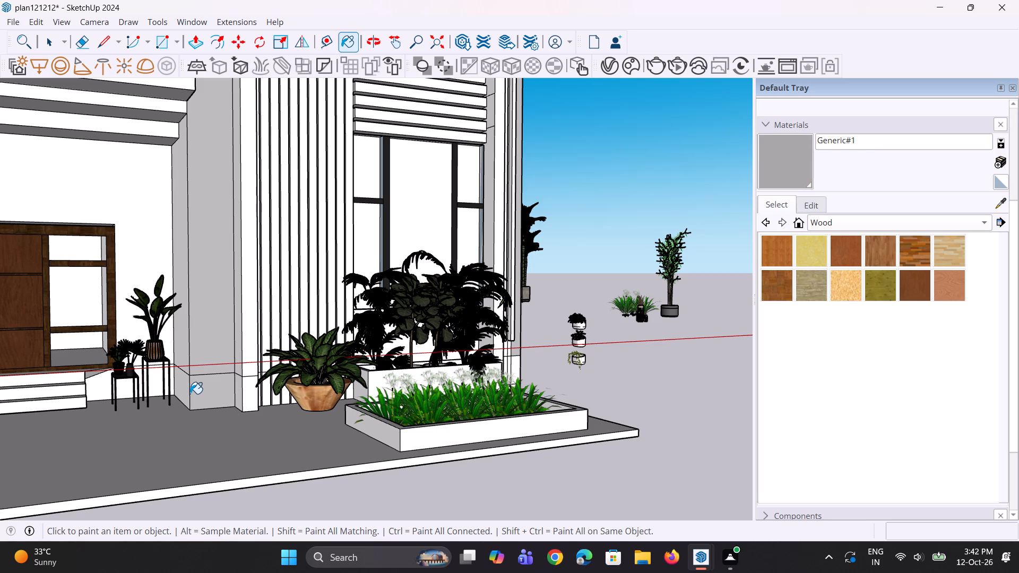
left_click(190, 394)
left_click(180, 393)
Examine the whole front facade to check the painted walls and the trim that is still white.
scroll(186, 393, "down", 4)
middle_click_drag(215, 404, 176, 404)
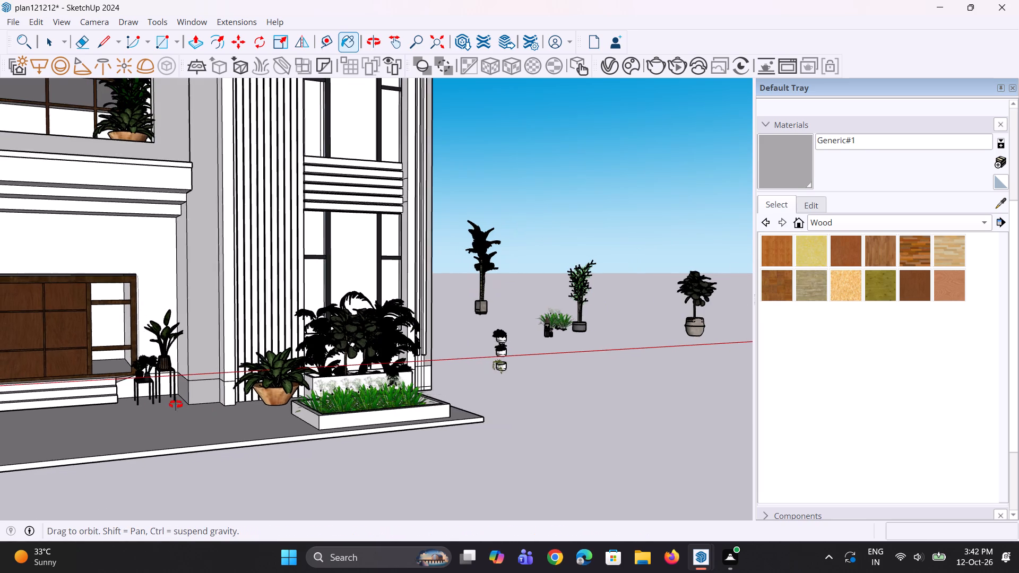
middle_click_drag(176, 404, 132, 404)
scroll(163, 394, "down", 1)
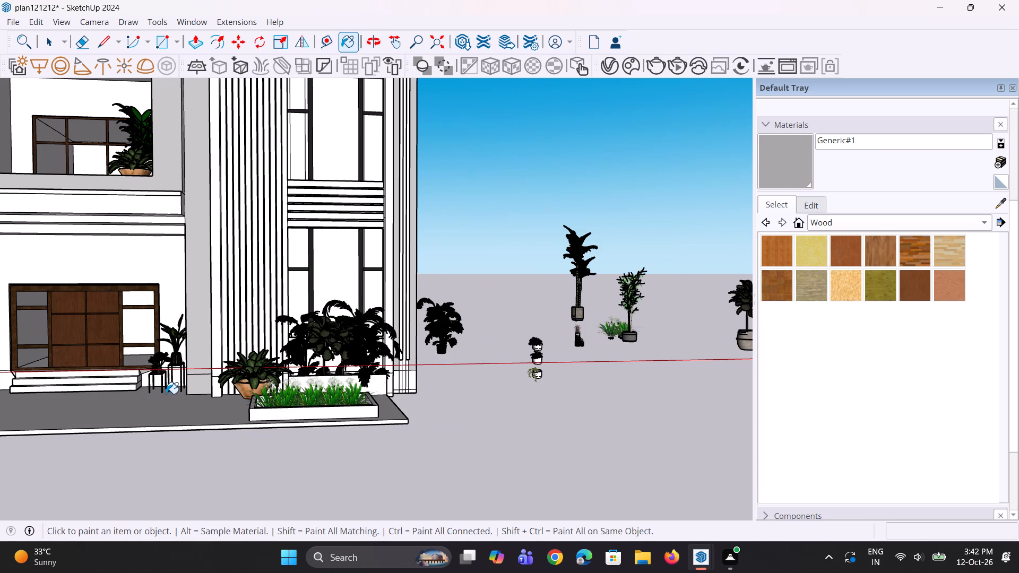
scroll(168, 394, "down", 8)
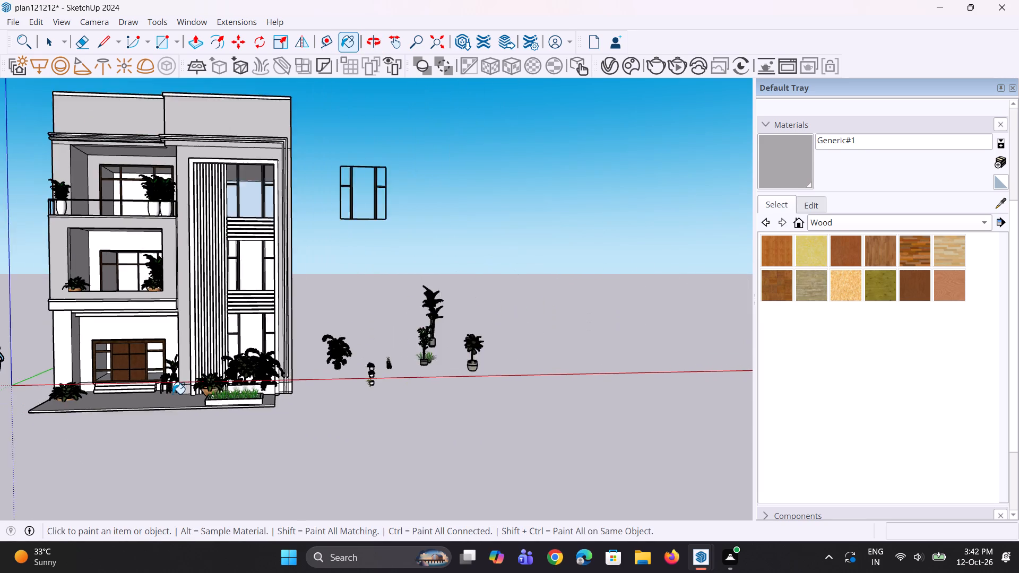
scroll(172, 394, "down", 1)
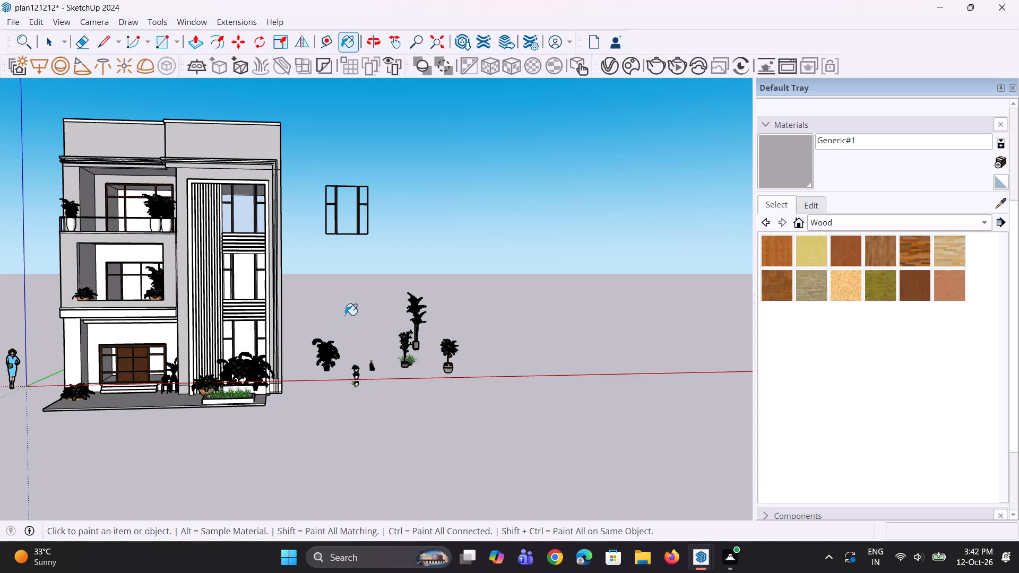
scroll(219, 188, "up", 6)
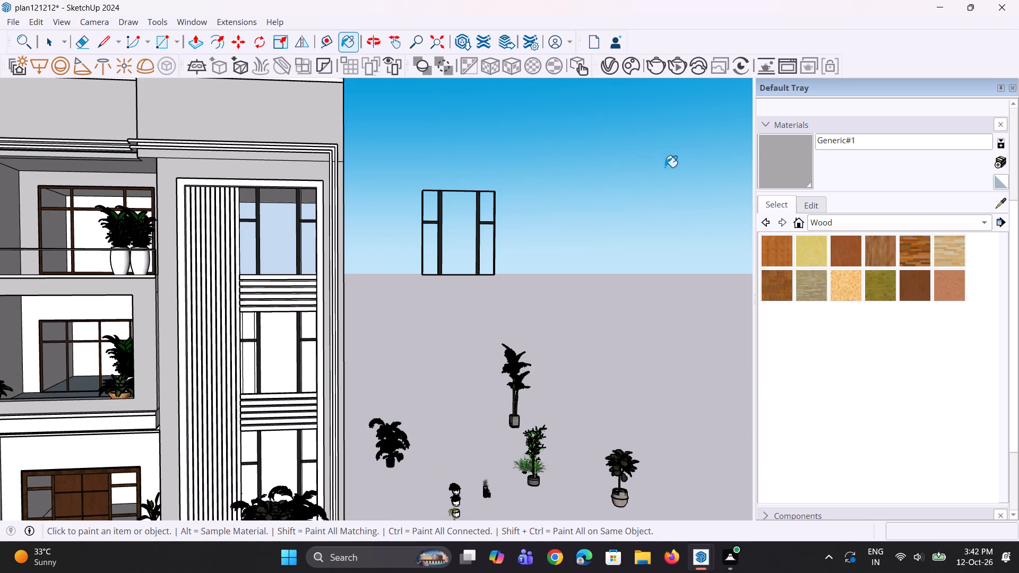
scroll(416, 263, "down", 2)
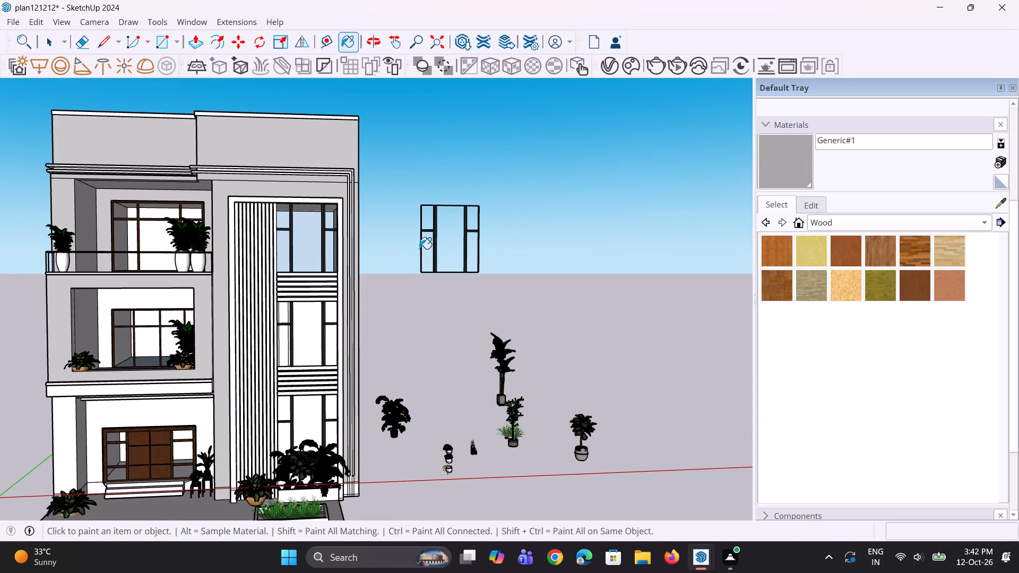
Create a new generic V-Ray material in the Asset Editor.
left_click(606, 70)
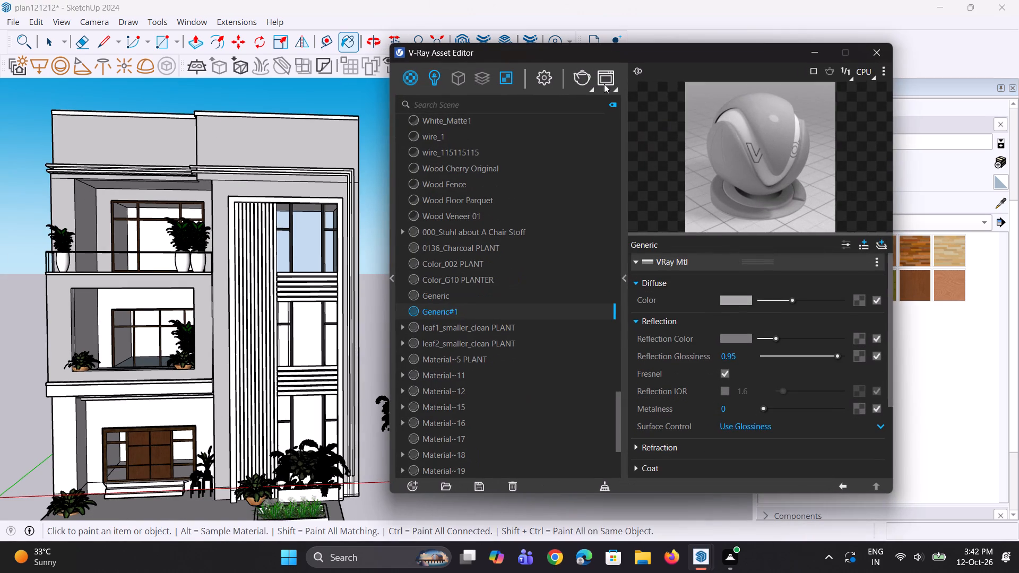
right_click(421, 85)
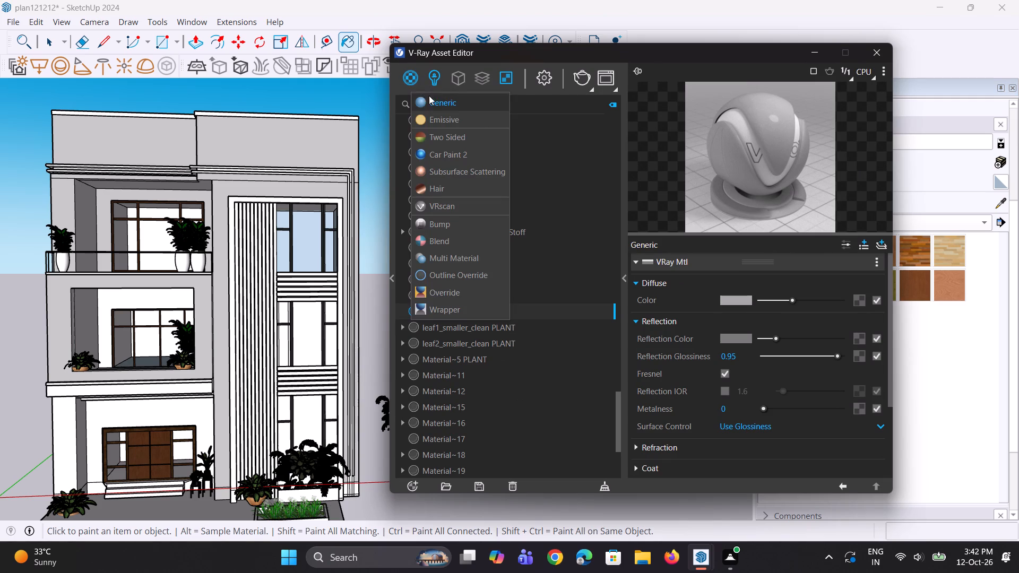
left_click(430, 103)
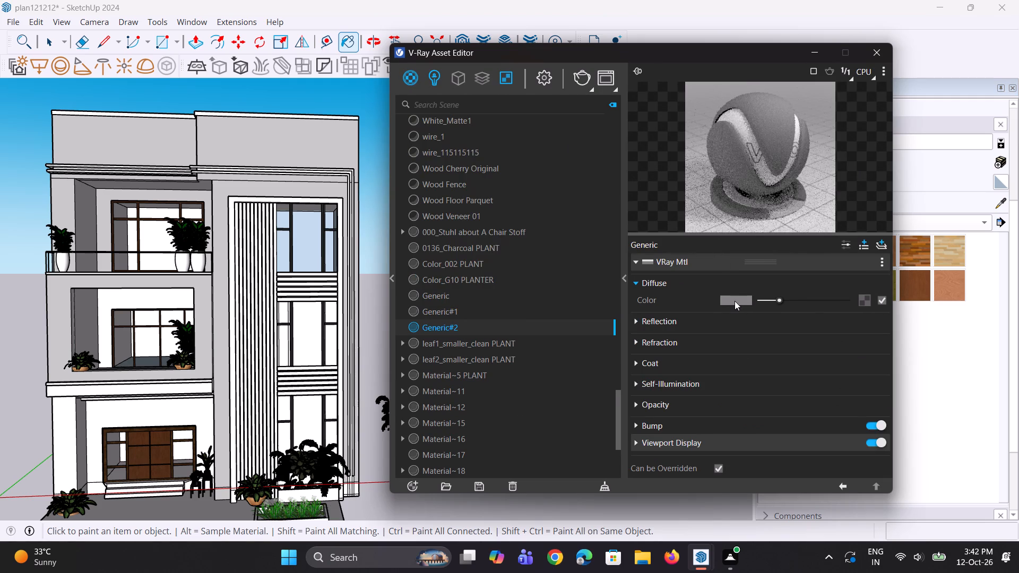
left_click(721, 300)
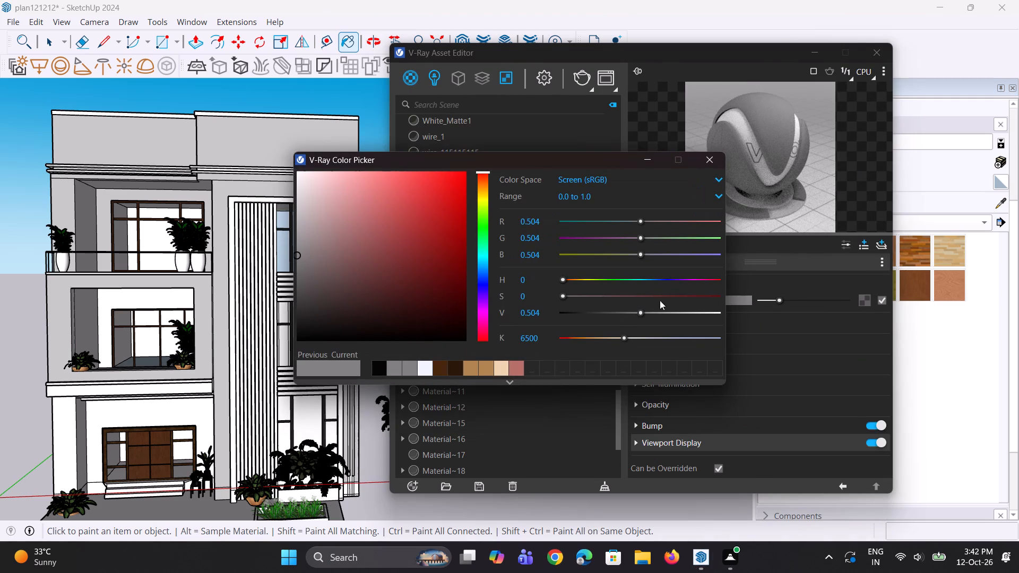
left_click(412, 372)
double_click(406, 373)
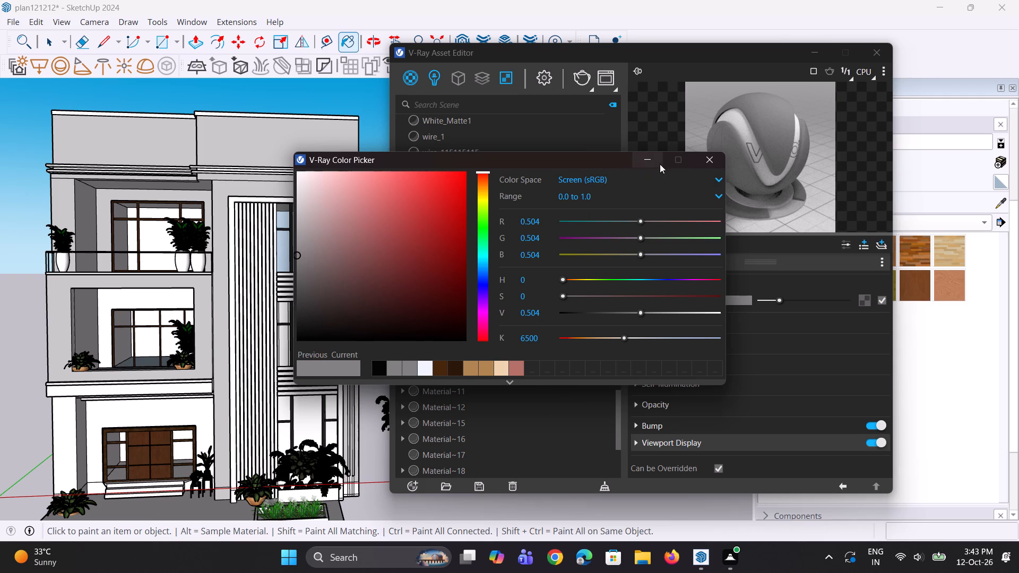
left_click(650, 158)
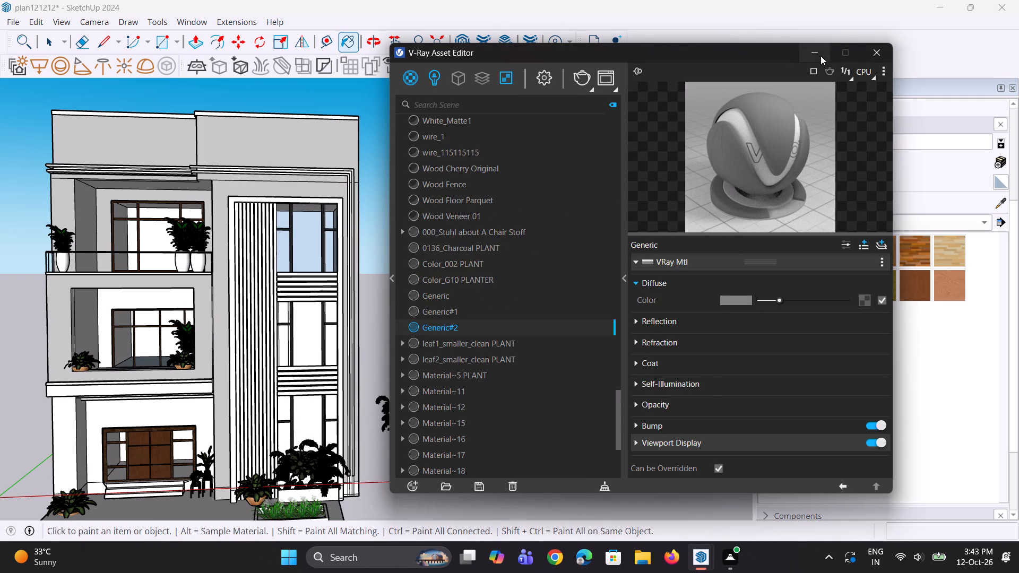
Darken the diffuse colour of Generic#2 to a dark grey.
left_click_drag(780, 298, 777, 299)
left_click_drag(777, 299, 773, 301)
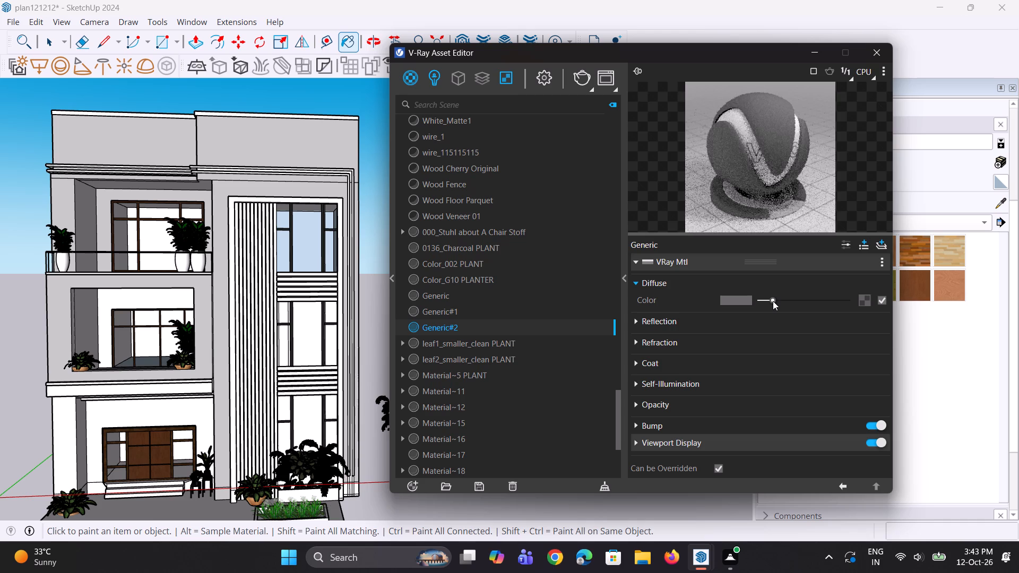
left_click_drag(773, 301, 773, 301)
Give Generic#2 a mid-grey reflection colour and a reflection glossiness of 0.95, then put the Asset Editor away.
left_click(695, 325)
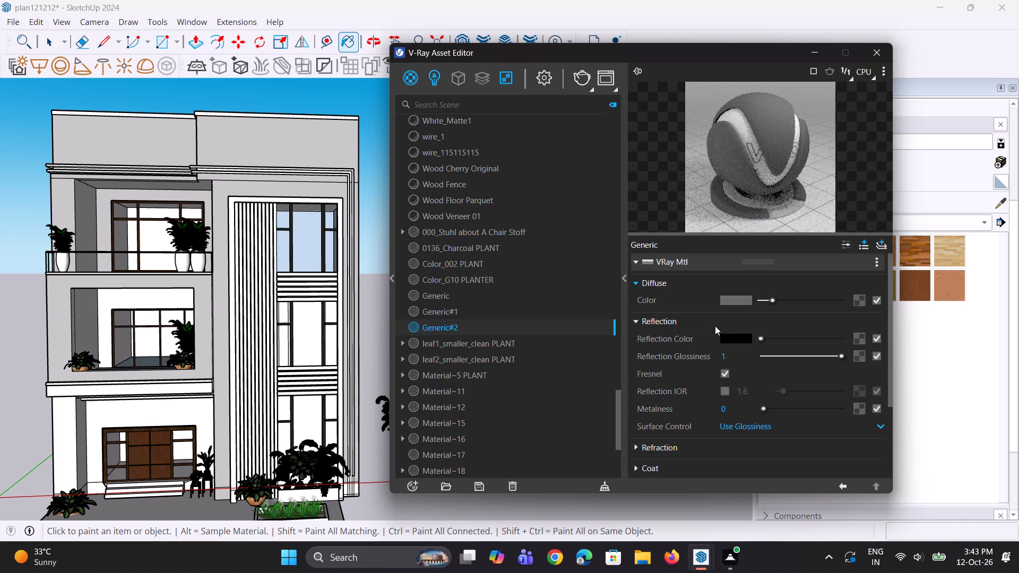
left_click_drag(764, 336, 774, 338)
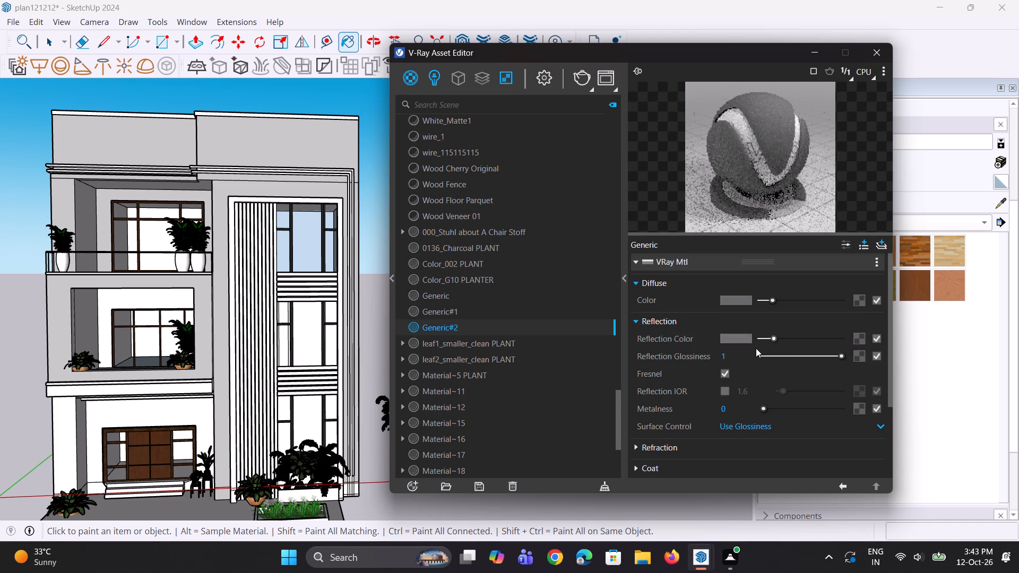
left_click_drag(729, 358, 666, 353)
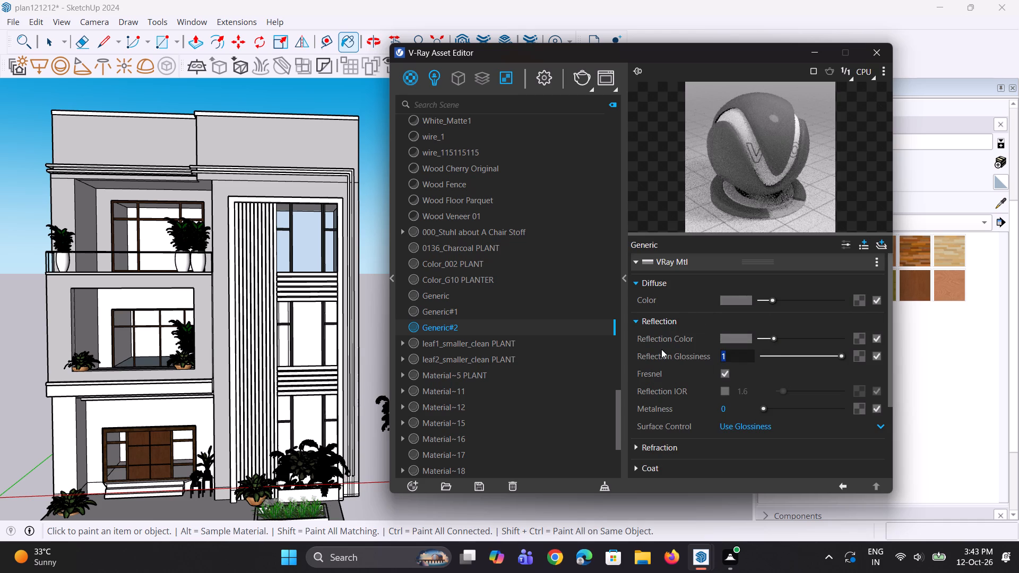
type("0.")
key("9")
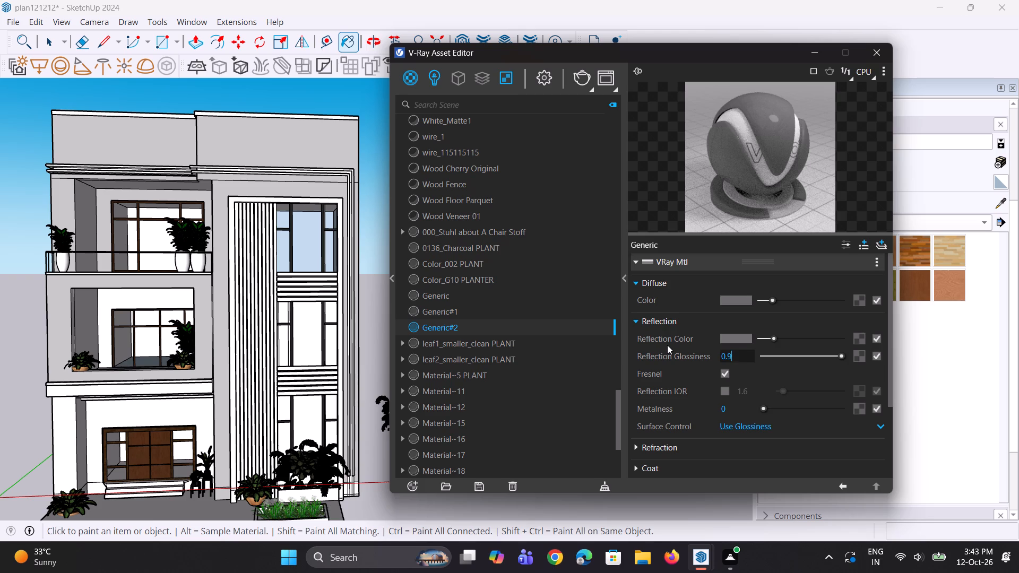
key("5")
key("Return")
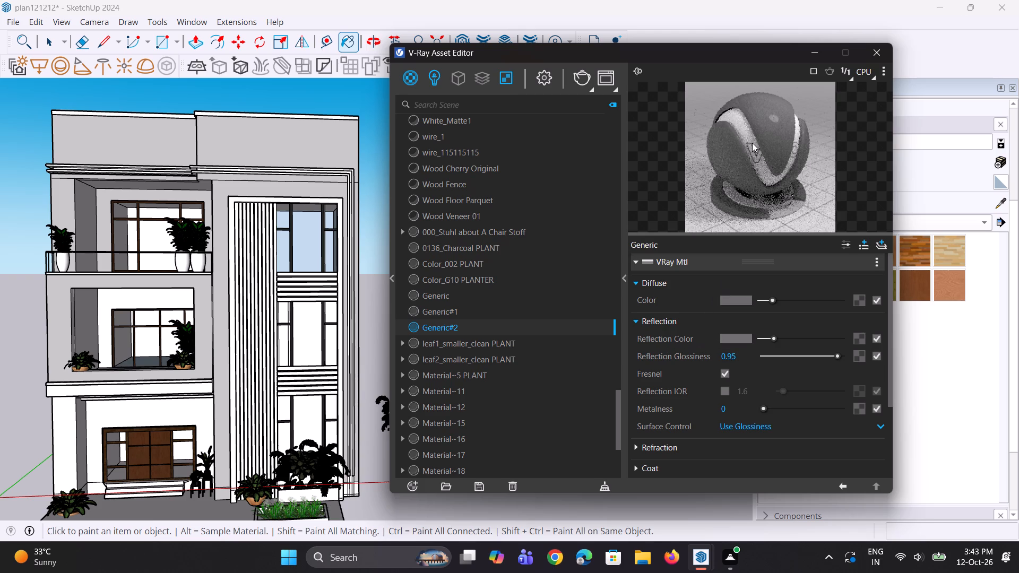
double_click(752, 143)
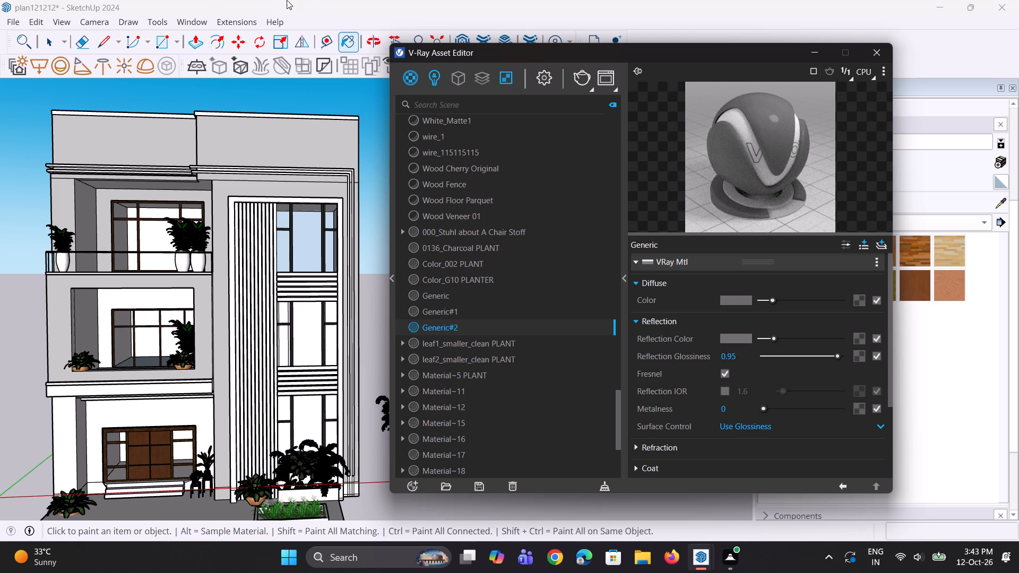
left_click(746, 114)
left_click(820, 44)
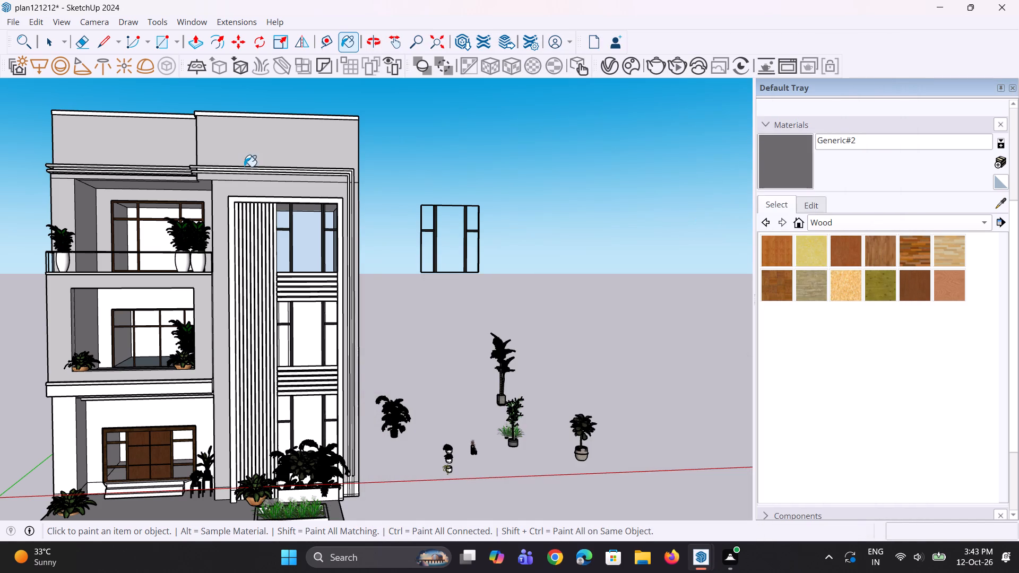
Paint the white parapet coping along the roof edge, including its top and the corner return faces, with the dark grey Generic#2.
scroll(149, 140, "up", 1)
scroll(197, 246, "down", 3)
scroll(145, 141, "up", 10)
left_click(168, 135)
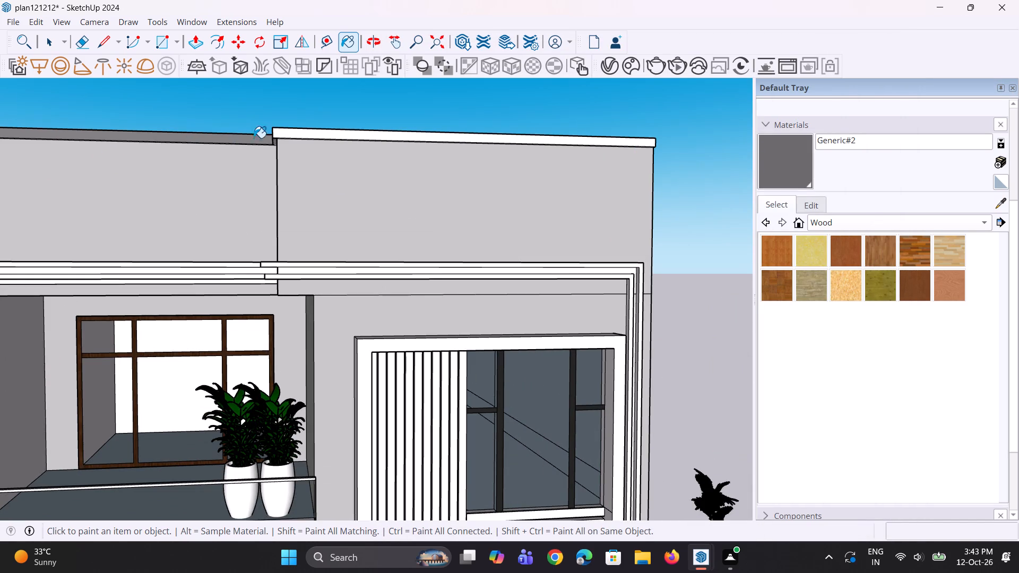
left_click(288, 134)
middle_click_drag(278, 168, 415, 233)
scroll(298, 161, "up", 2)
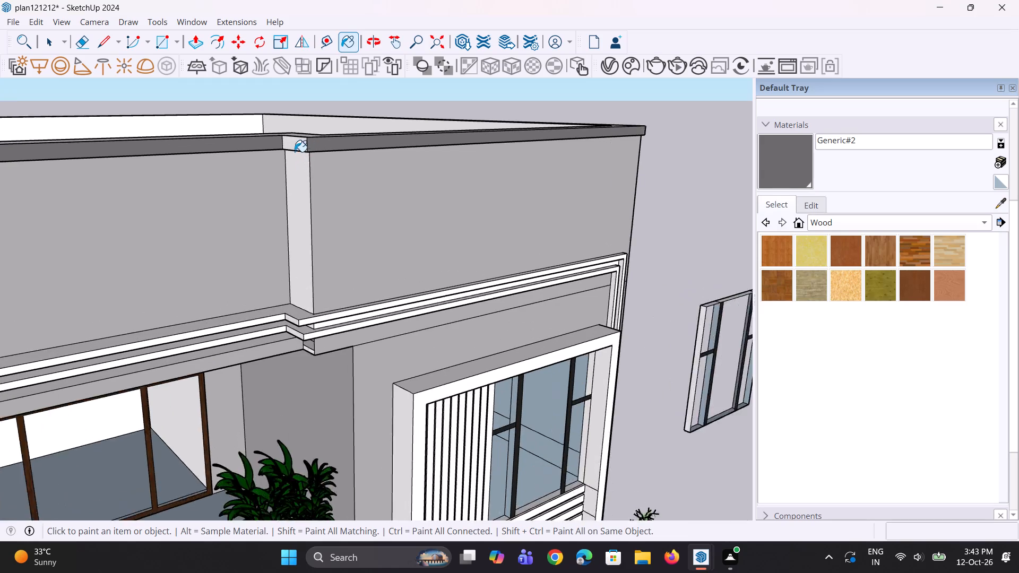
scroll(295, 152, "up", 1)
left_click(292, 145)
middle_click_drag(326, 160, 304, 208)
left_click(282, 151)
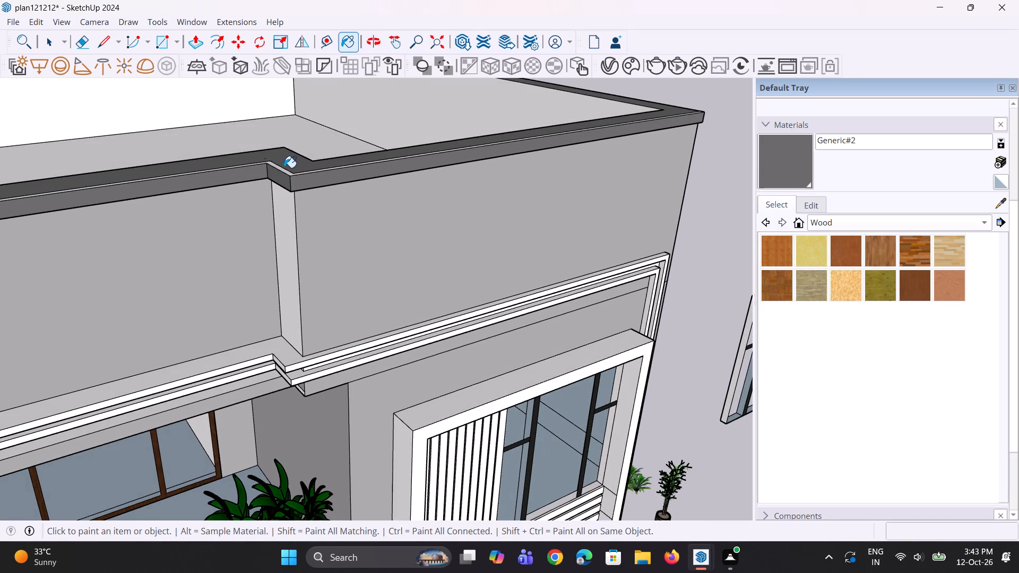
left_click(283, 170)
Paint the first vertical slats beside the top-floor window, starting from the balcony side, with Generic#2.
scroll(350, 162, "down", 10)
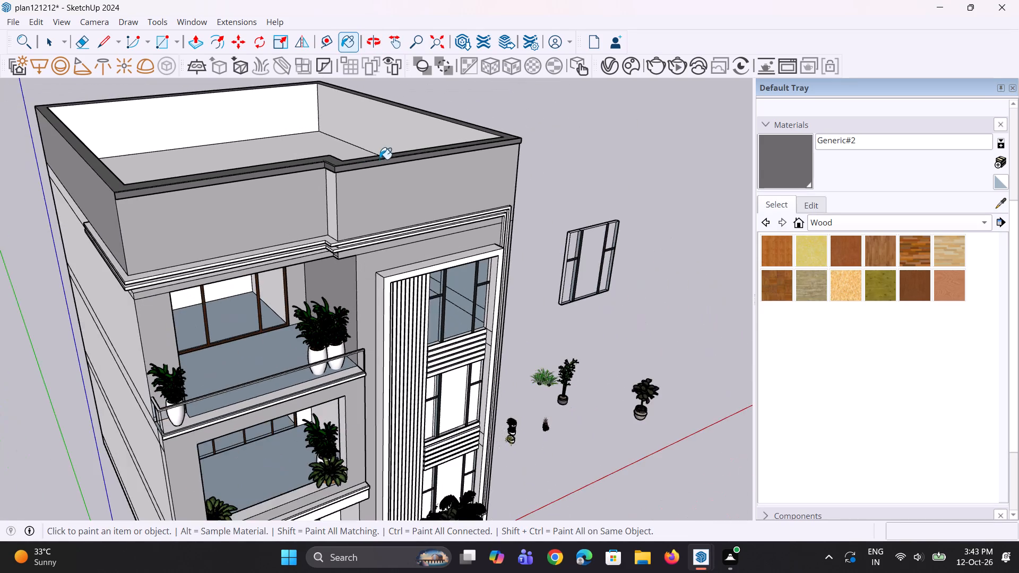
scroll(115, 183, "up", 5)
middle_click_drag(124, 173, 132, 130)
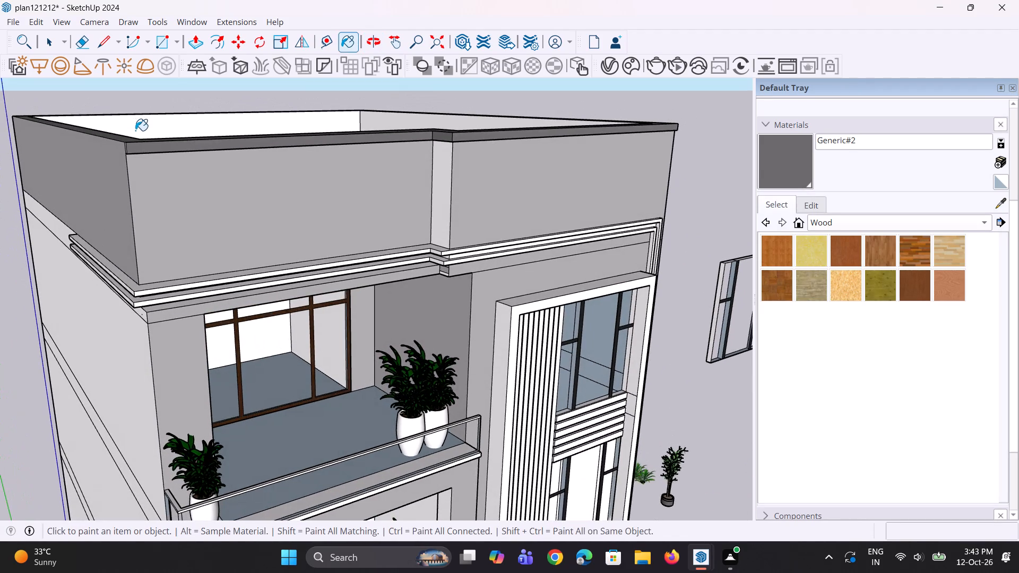
scroll(257, 312, "down", 3)
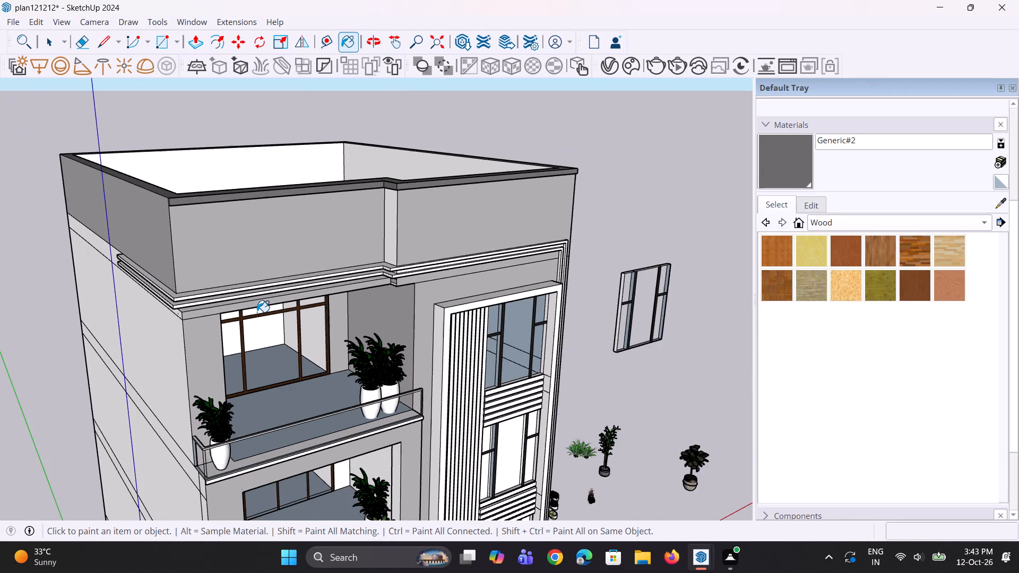
scroll(257, 312, "down", 3)
scroll(476, 341, "up", 2)
scroll(423, 324, "up", 3)
scroll(367, 310, "up", 2)
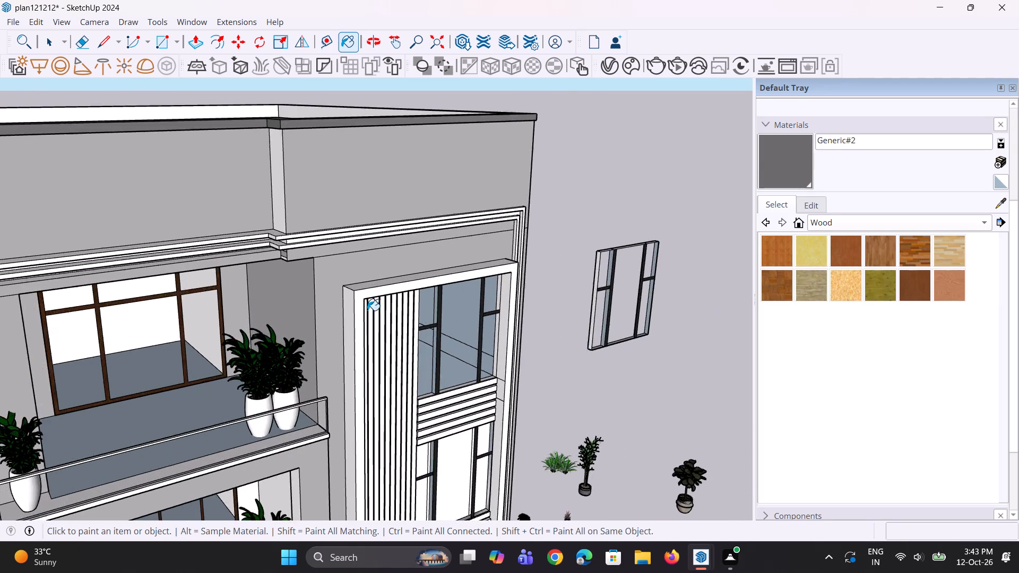
scroll(367, 310, "up", 1)
left_click(365, 299)
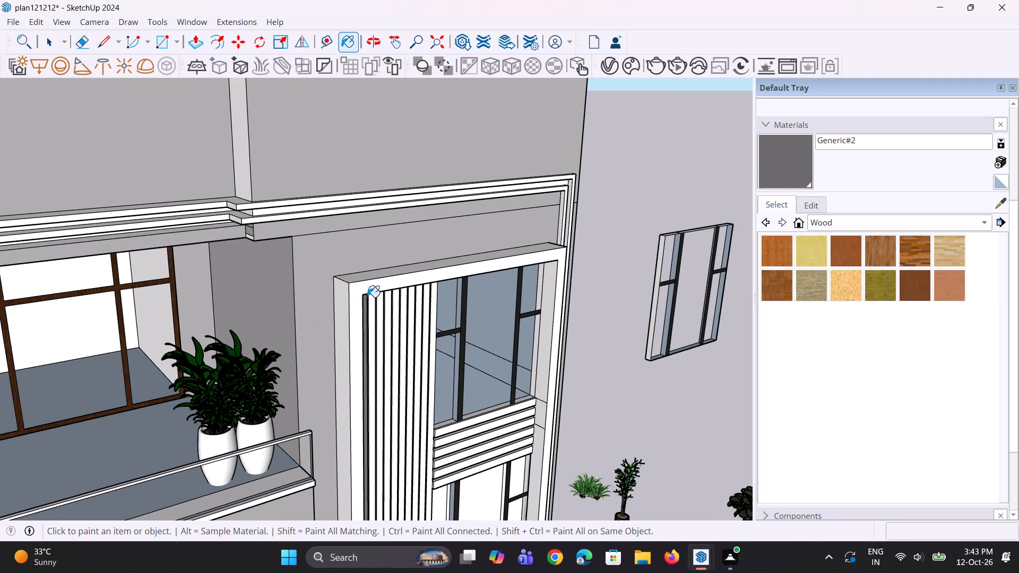
left_click(375, 303)
left_click(369, 306)
left_click(379, 311)
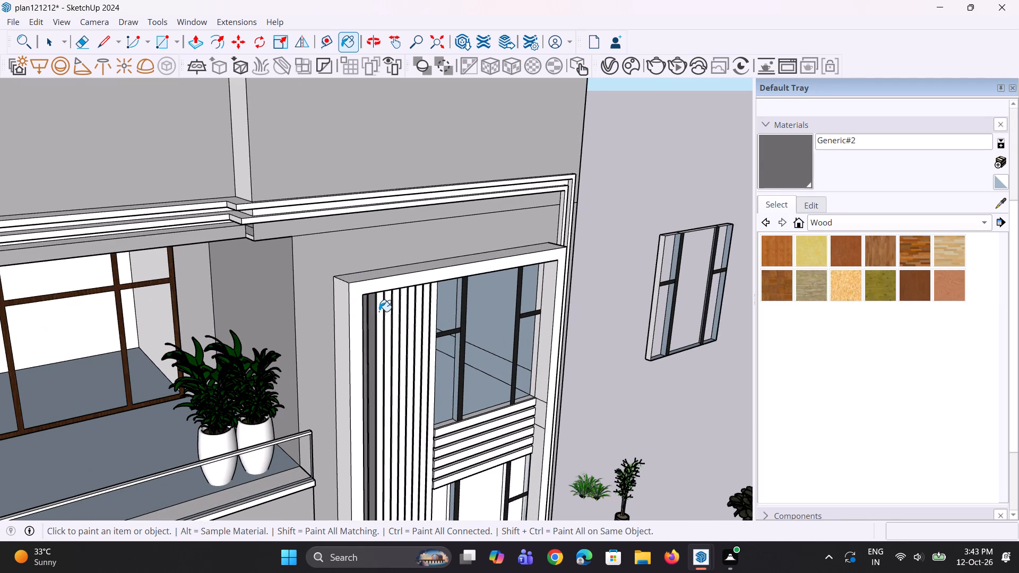
left_click(392, 312)
left_click(388, 311)
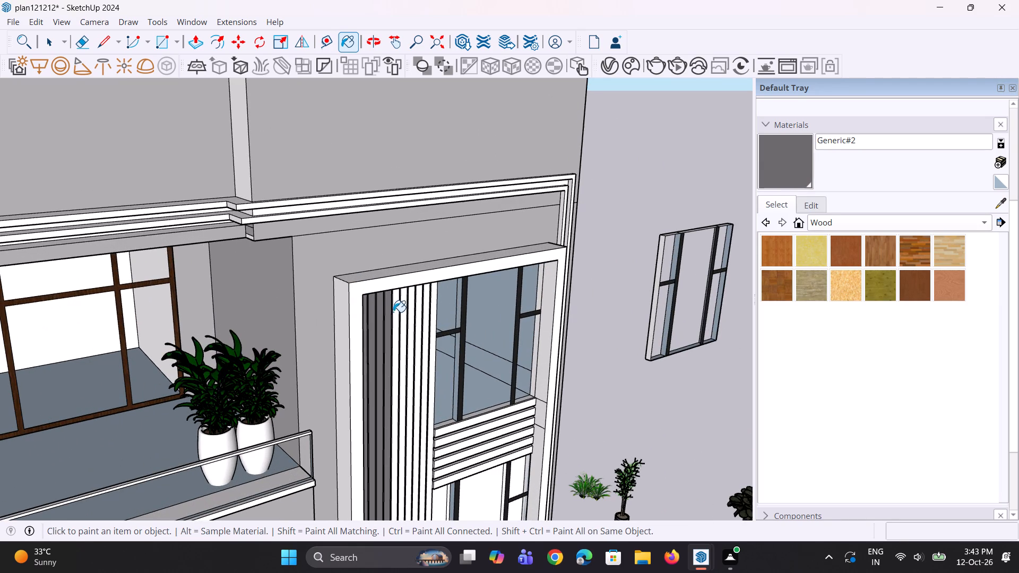
left_click(393, 312)
left_click(398, 314)
Paint the front faces of the remaining white vertical slats, up to the glazing, with Generic#2.
scroll(409, 323, "up", 1)
middle_click_drag(409, 323, 307, 327)
scroll(391, 324, "up", 3)
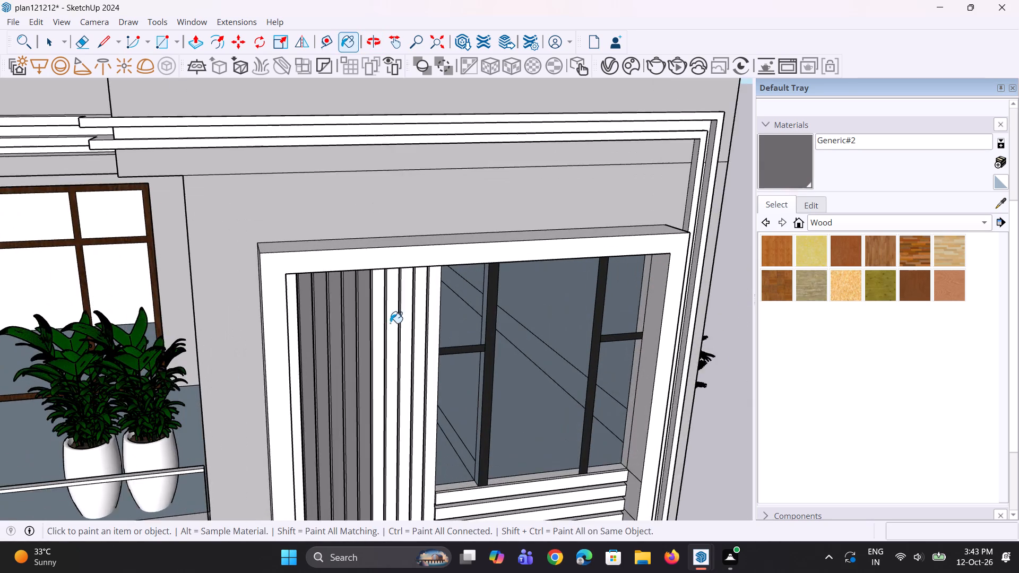
scroll(390, 323, "up", 3)
left_click(375, 317)
left_click(388, 320)
left_click(403, 325)
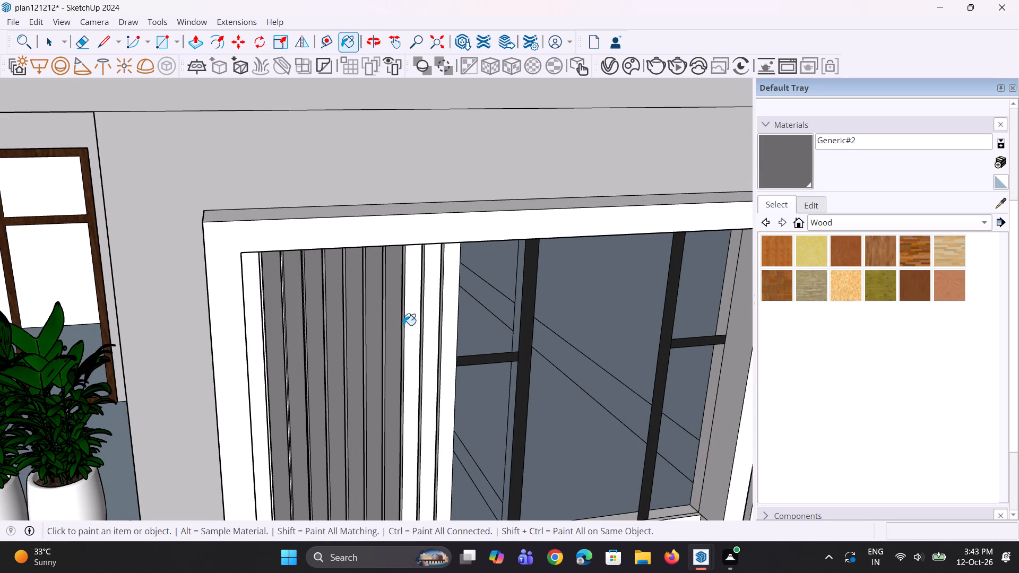
left_click(410, 329)
left_click(421, 334)
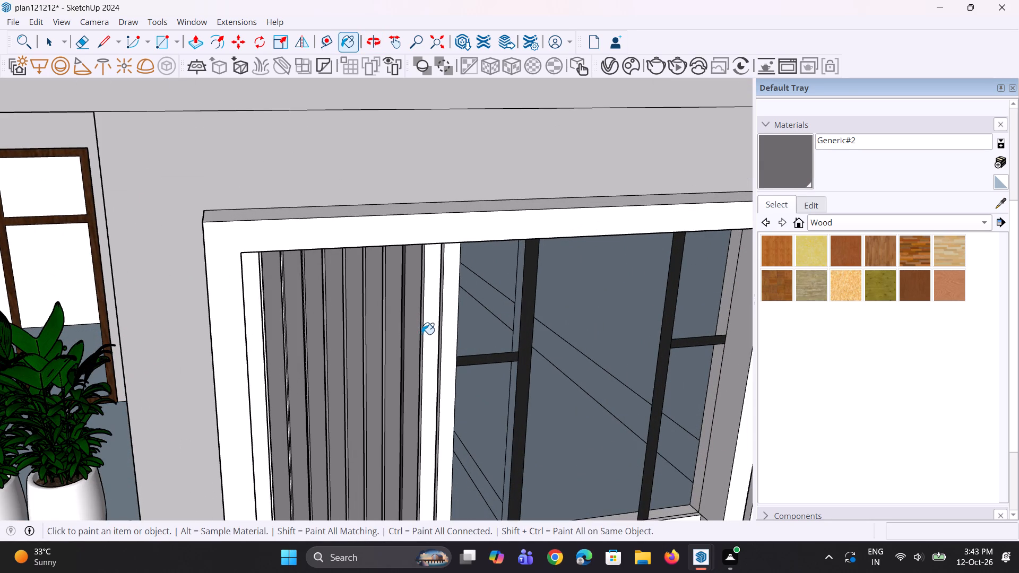
double_click(424, 334)
left_click(442, 331)
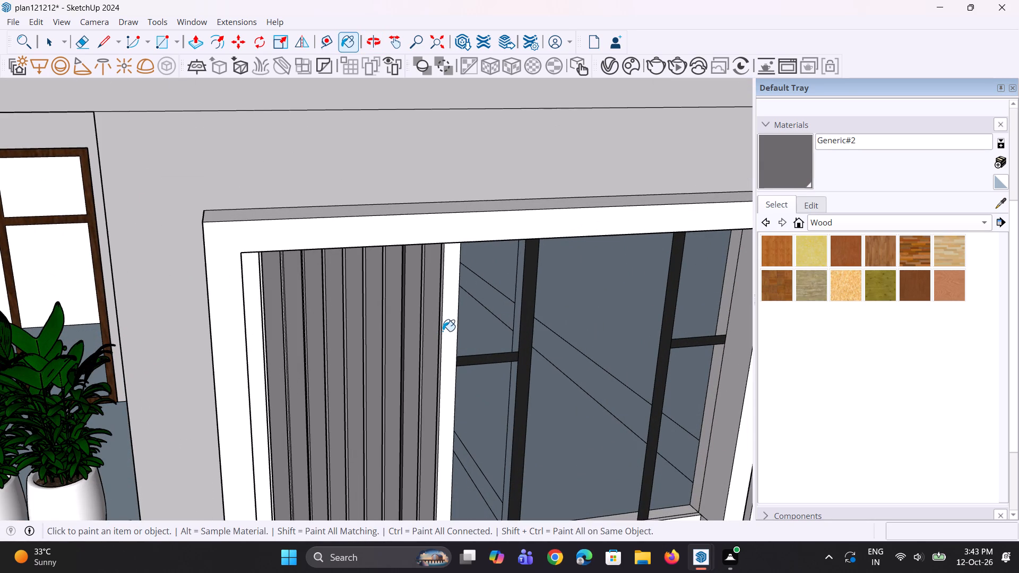
left_click(443, 330)
Paint the narrow faces in the grooves between the vertical slats with Generic#2, working from the glazing side outwards.
scroll(435, 307, "up", 6)
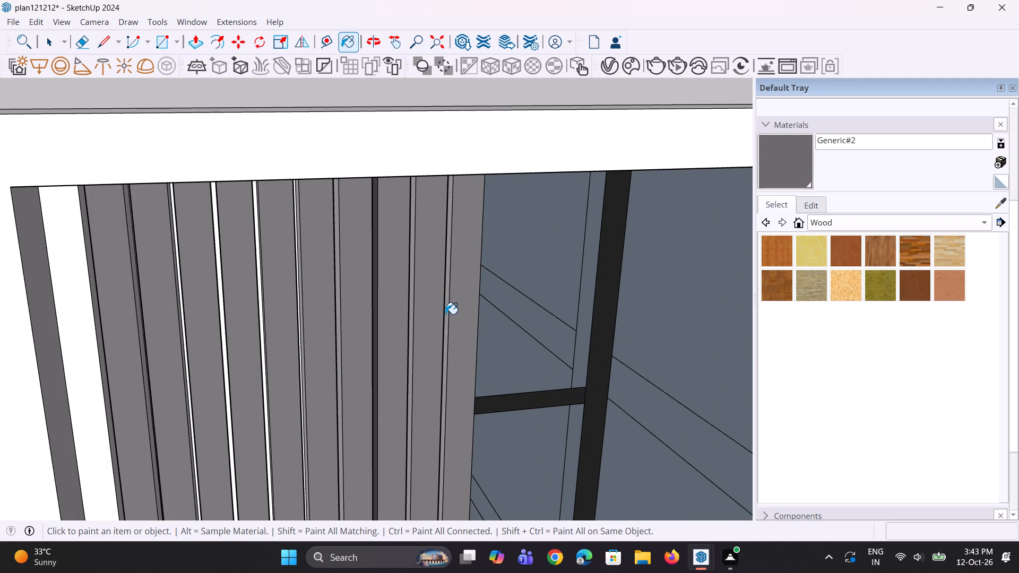
left_click(445, 314)
double_click(445, 319)
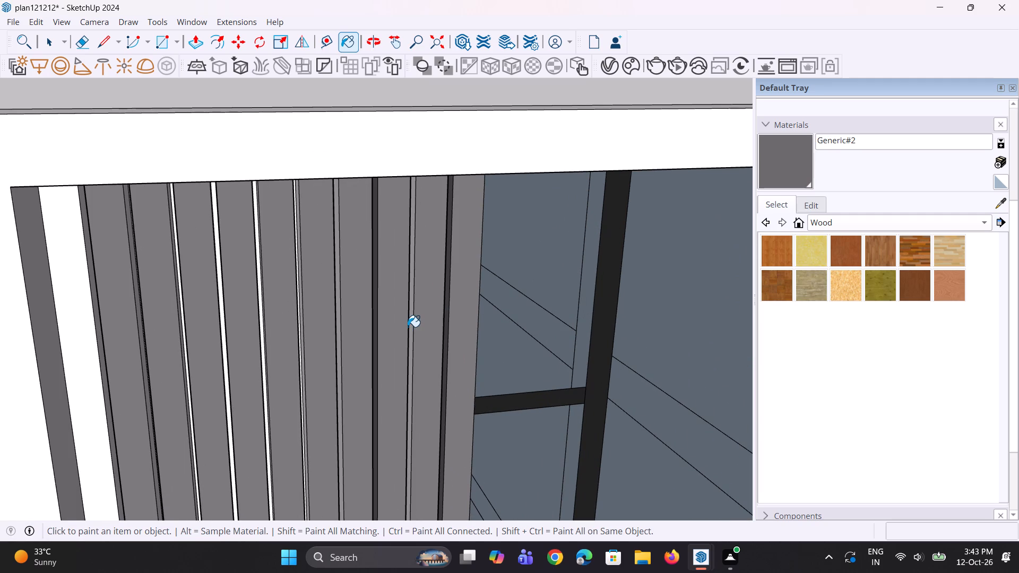
double_click(412, 329)
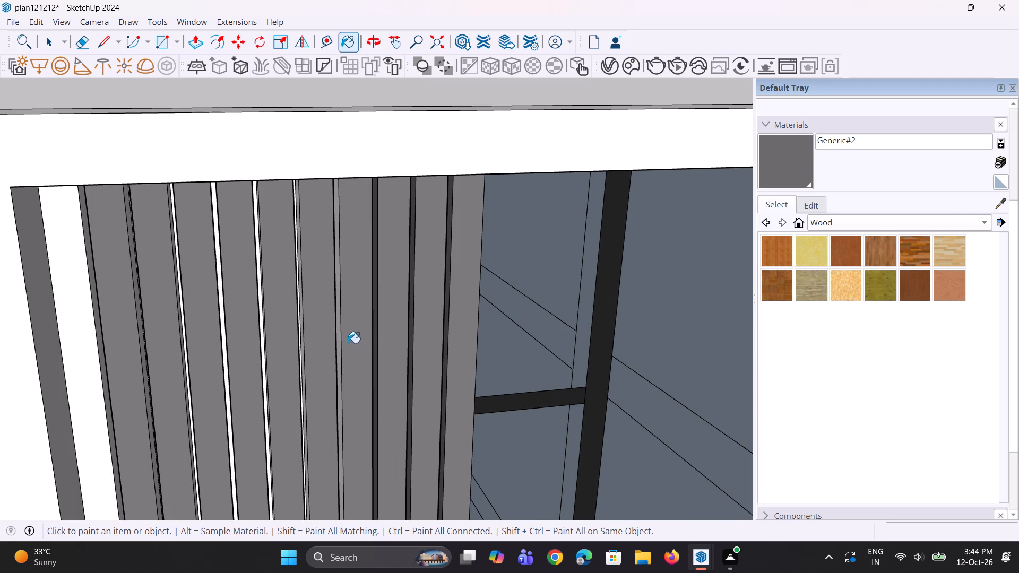
double_click(338, 340)
triple_click(300, 351)
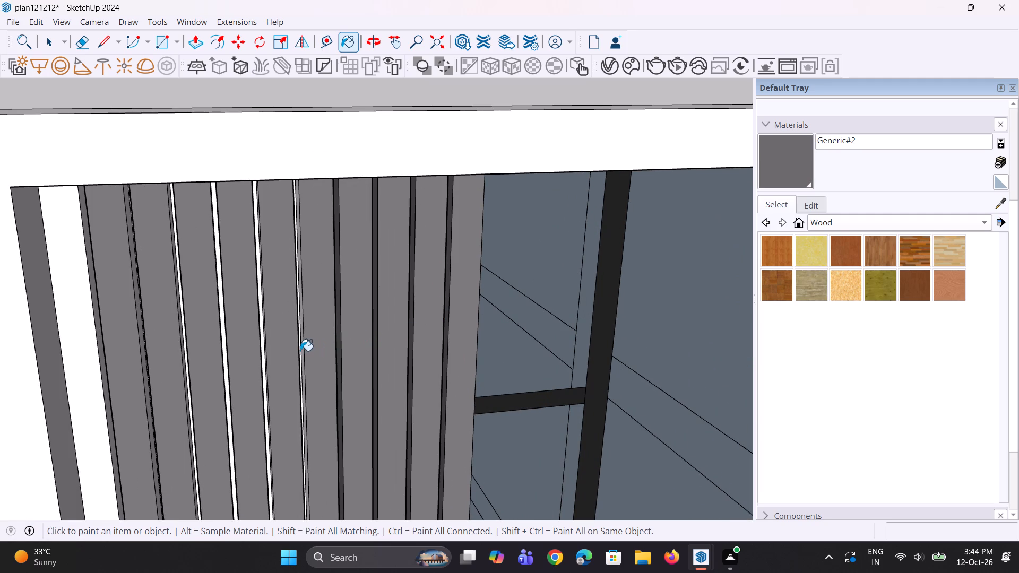
left_click(300, 351)
scroll(253, 363, "up", 2)
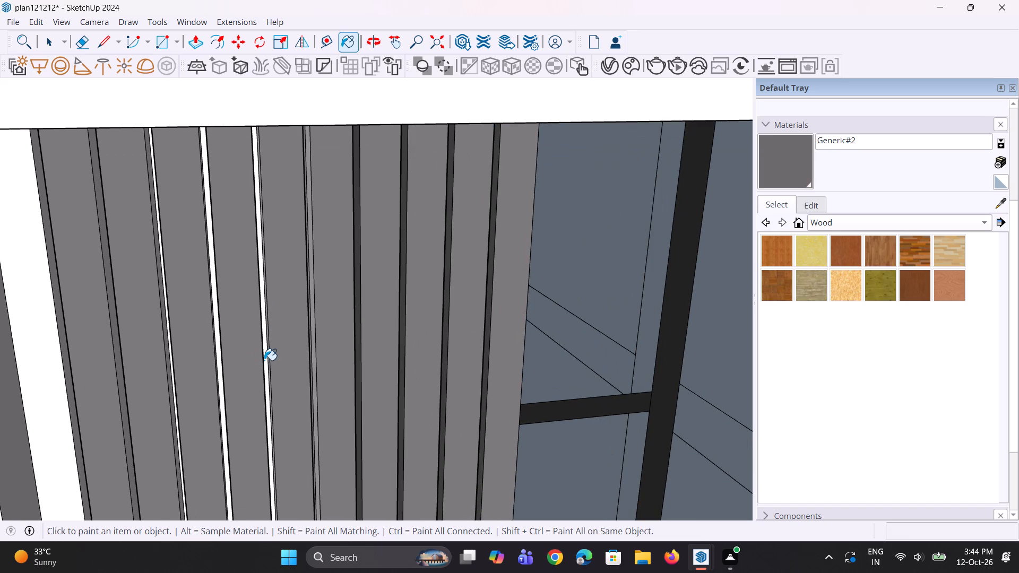
double_click(264, 360)
double_click(266, 360)
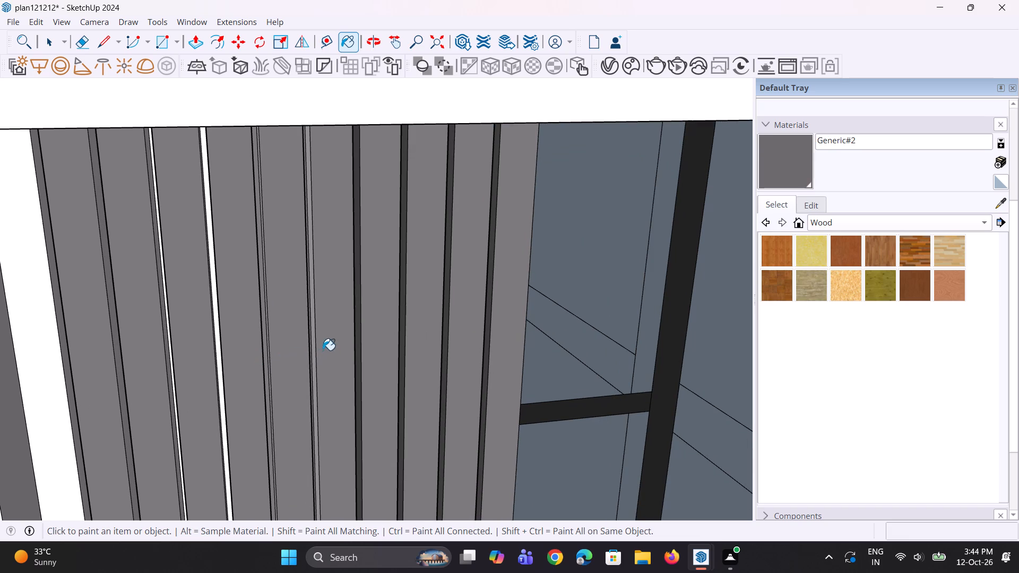
double_click(219, 353)
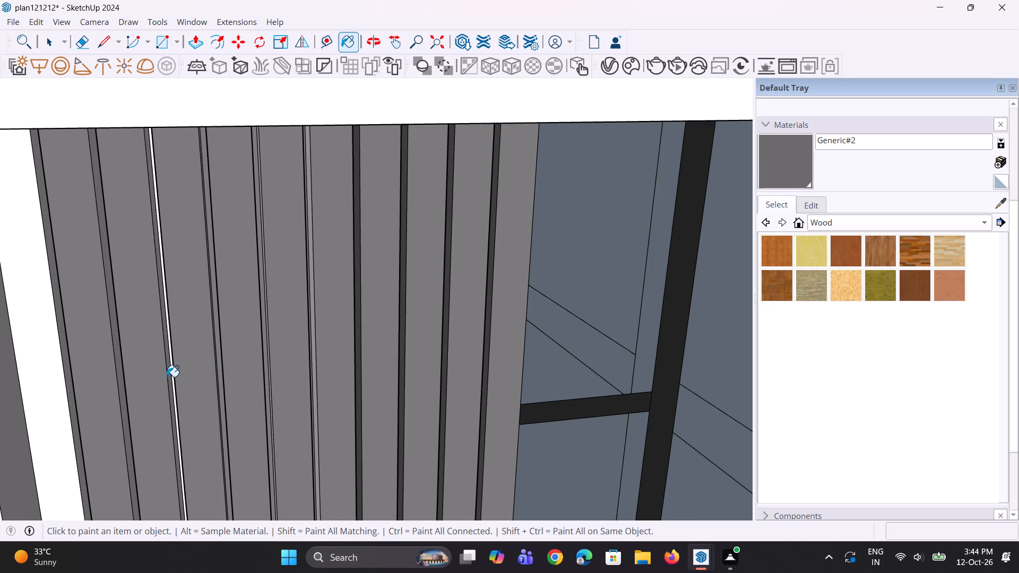
double_click(172, 377)
Paint the remaining light side faces inside the slat grooves with Generic#2, across the full width of the slatted panel.
scroll(226, 372, "down", 4)
middle_click_drag(192, 373, 125, 369)
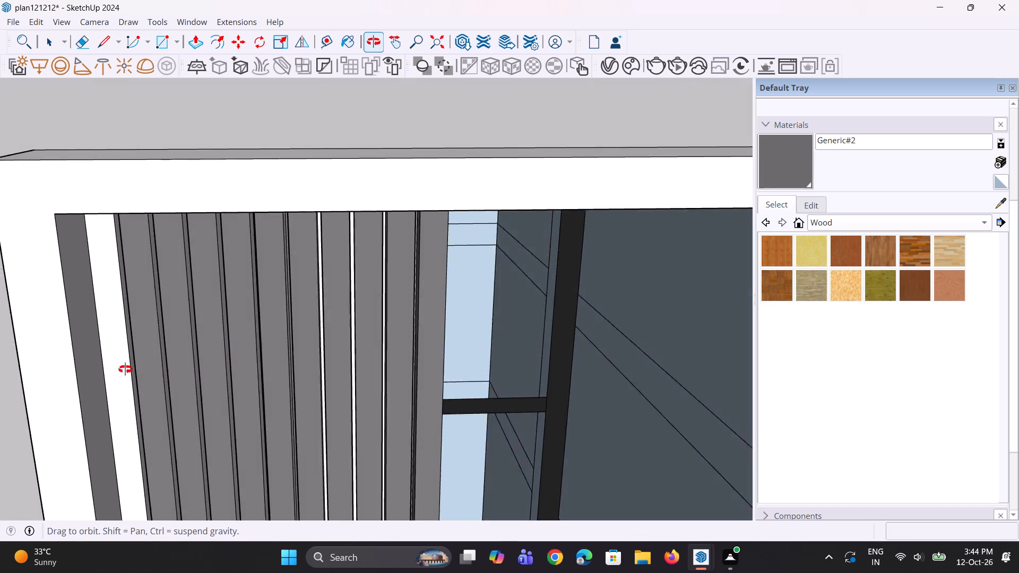
middle_click_drag(125, 369, 87, 353)
scroll(366, 350, "up", 6)
middle_click_drag(436, 362, 425, 363)
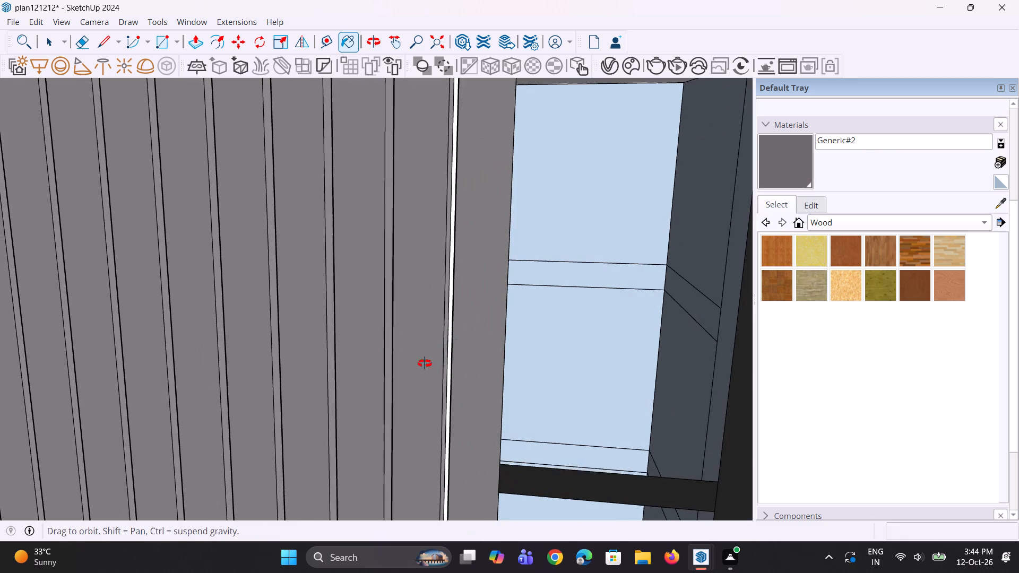
middle_click_drag(425, 363, 419, 363)
double_click(445, 352)
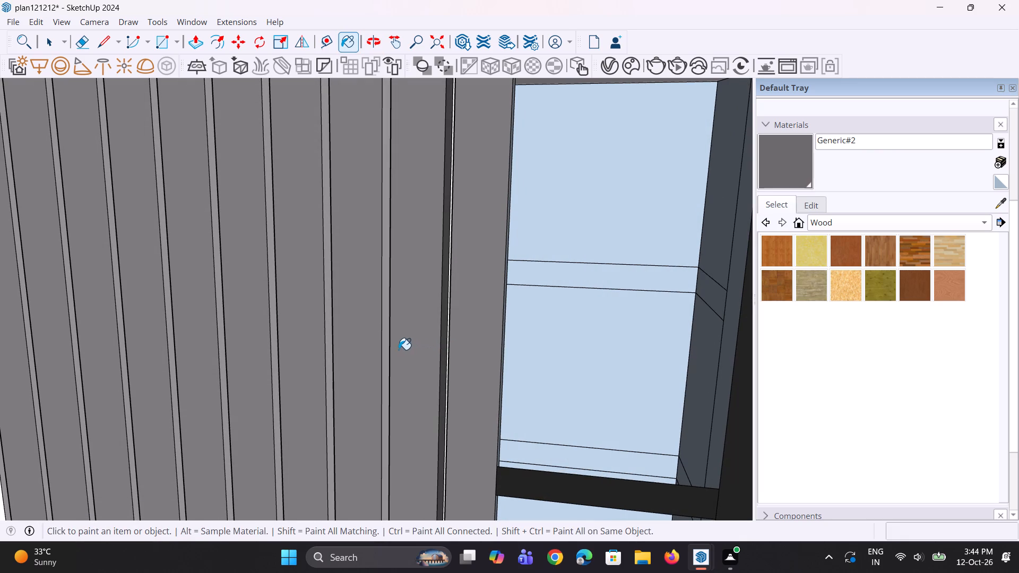
double_click(387, 348)
double_click(330, 353)
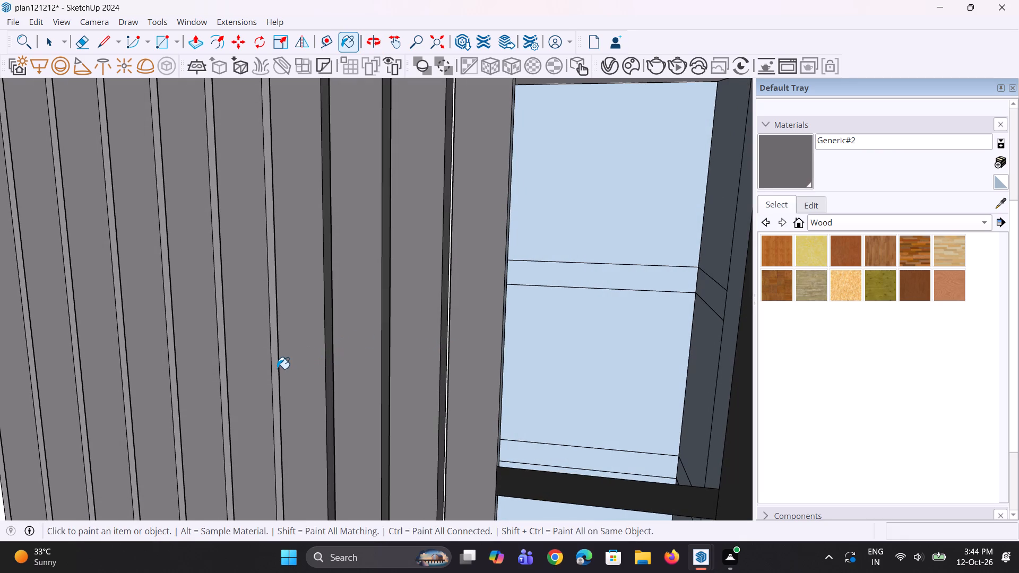
double_click(275, 372)
double_click(224, 389)
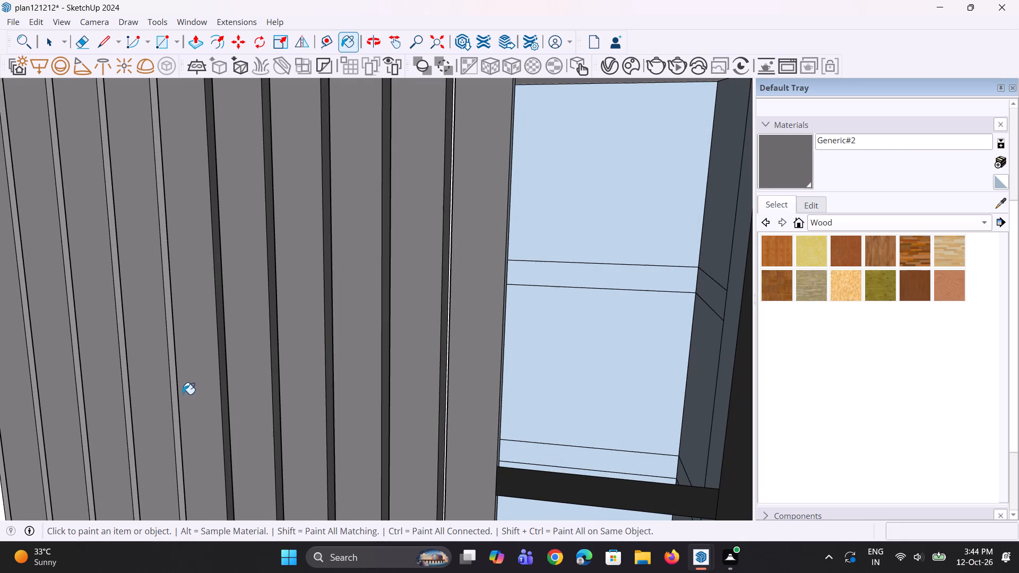
double_click(177, 401)
scroll(213, 378, "down", 2)
scroll(124, 388, "up", 2)
double_click(143, 385)
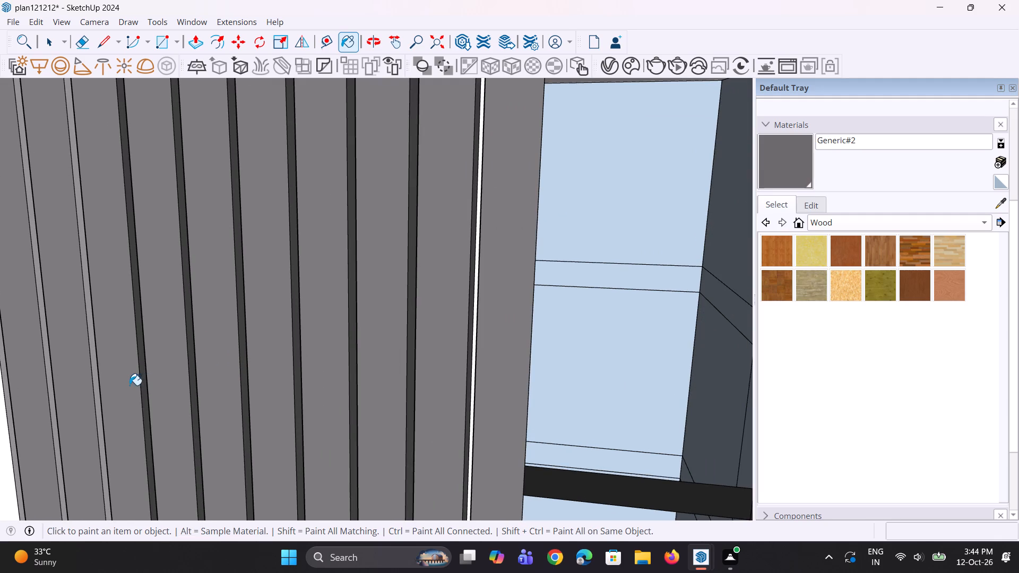
double_click(99, 400)
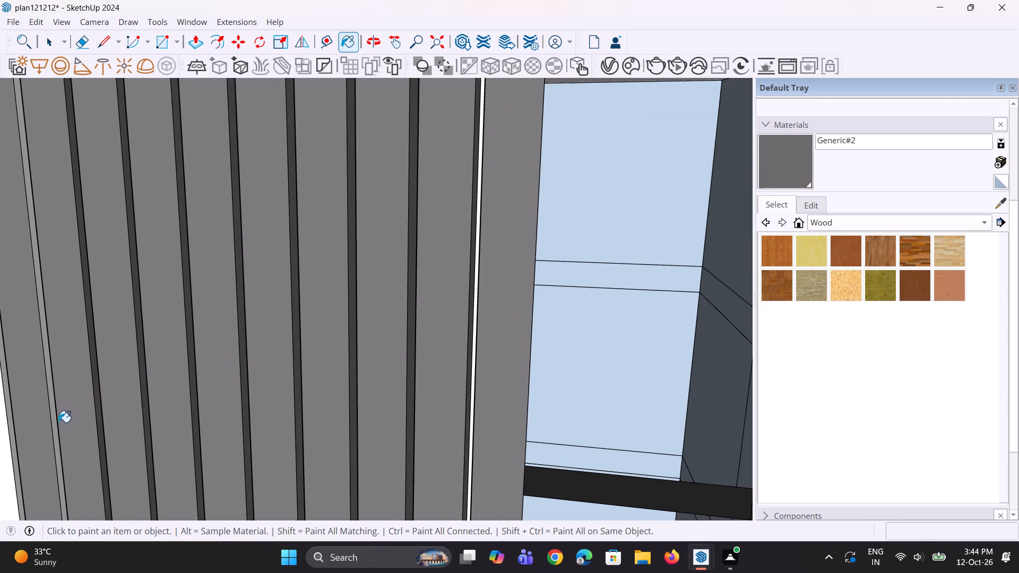
double_click(57, 426)
double_click(12, 445)
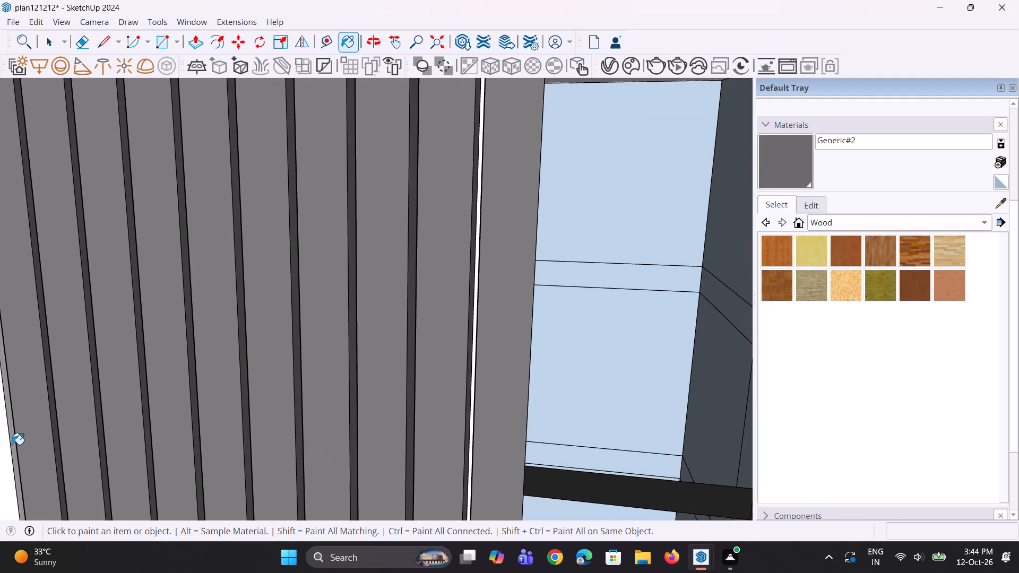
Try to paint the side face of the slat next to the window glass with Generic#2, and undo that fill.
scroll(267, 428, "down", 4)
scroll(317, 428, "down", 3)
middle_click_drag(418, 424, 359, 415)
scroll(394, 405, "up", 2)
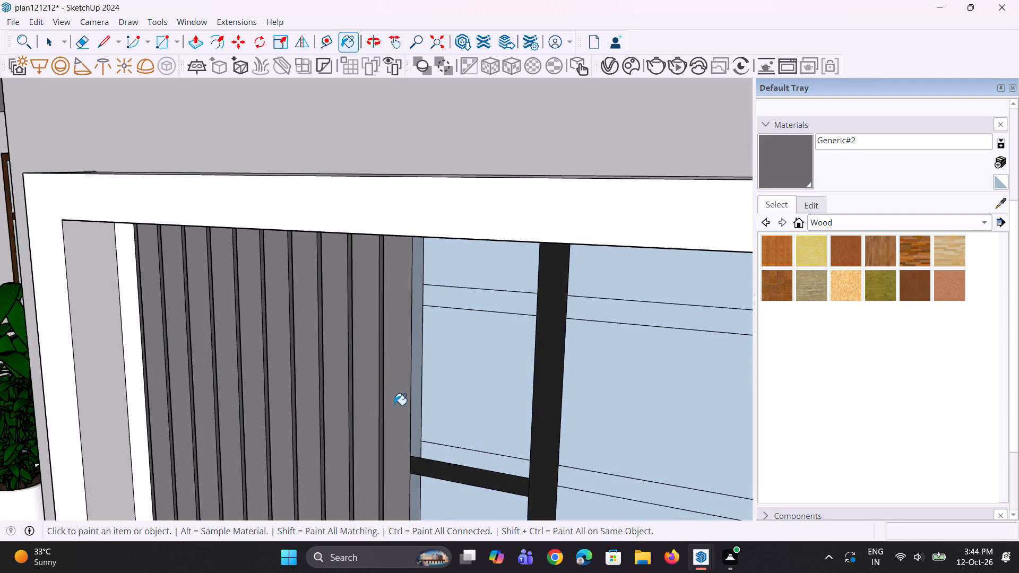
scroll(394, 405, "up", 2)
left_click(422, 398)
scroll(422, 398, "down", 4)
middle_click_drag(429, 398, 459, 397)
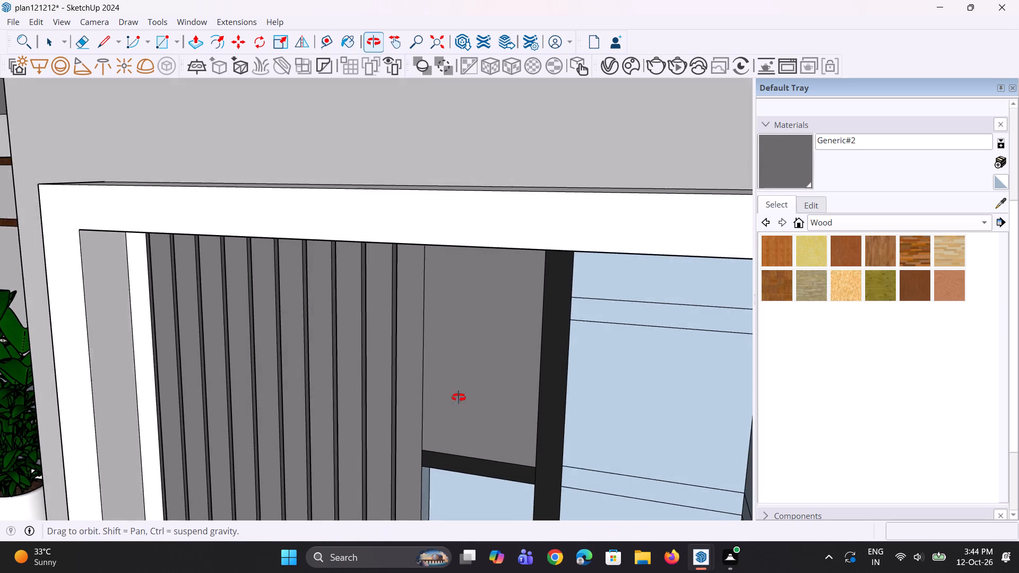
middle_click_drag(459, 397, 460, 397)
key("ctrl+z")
Paint the remaining white outermost vertical slat, beside the white frame, with Generic#2.
scroll(451, 383, "down", 6)
middle_click_drag(390, 416, 470, 416)
scroll(463, 400, "up", 1)
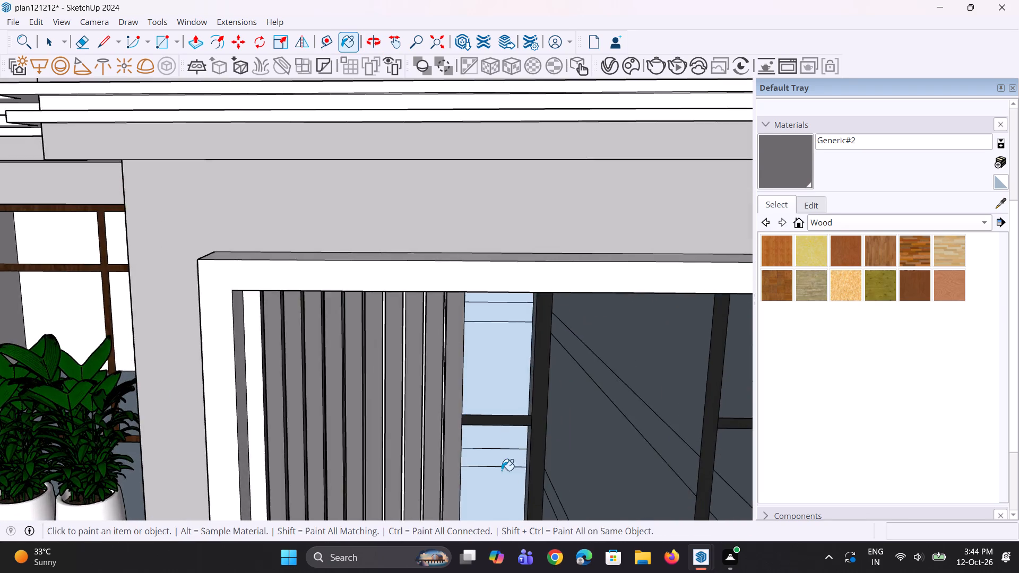
scroll(476, 459, "down", 5)
scroll(382, 415, "down", 6)
scroll(370, 416, "up", 7)
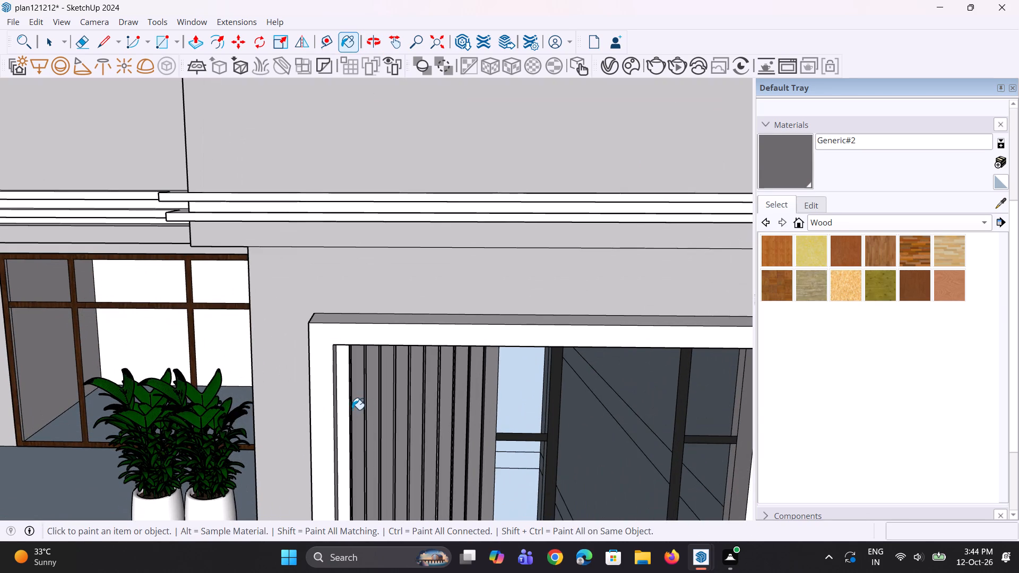
left_click(345, 408)
Examine the painted vertical slats and their grooves from several angles for unpainted faces.
middle_click_drag(370, 422, 338, 423)
scroll(332, 423, "up", 10)
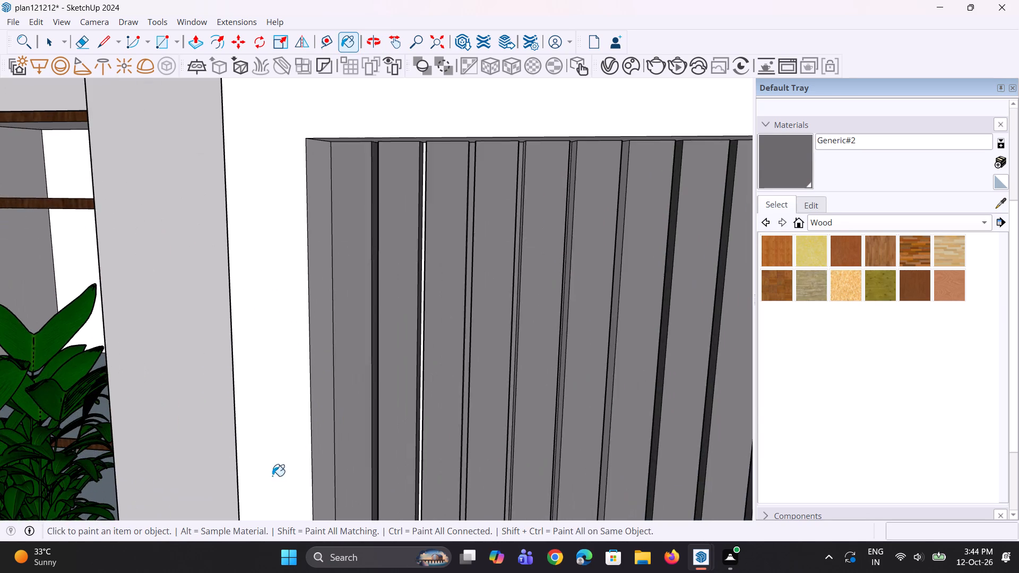
scroll(272, 476, "up", 7)
middle_click_drag(403, 474, 291, 487)
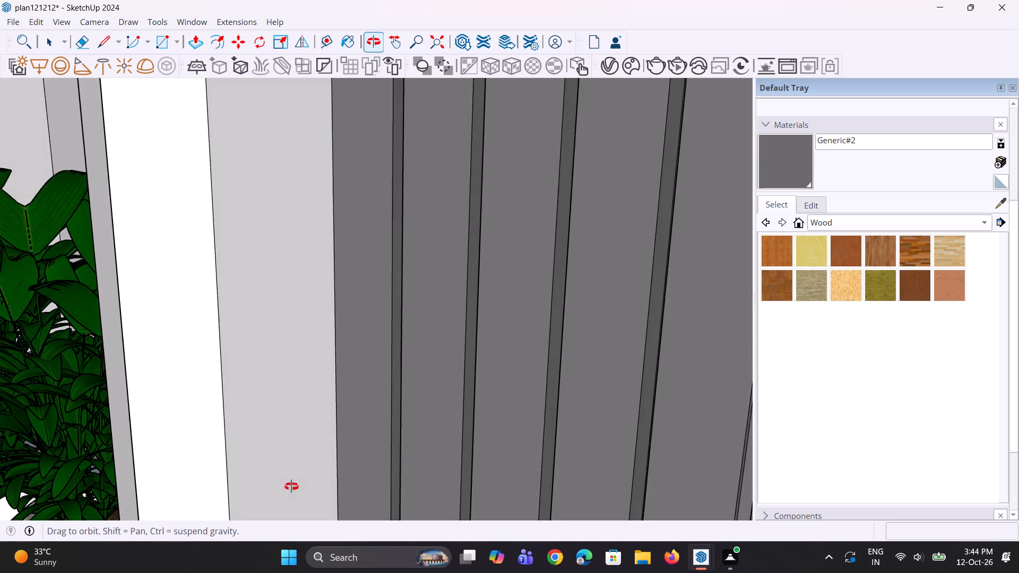
middle_click_drag(291, 487, 409, 478)
scroll(399, 328, "down", 11)
middle_click_drag(464, 339, 476, 338)
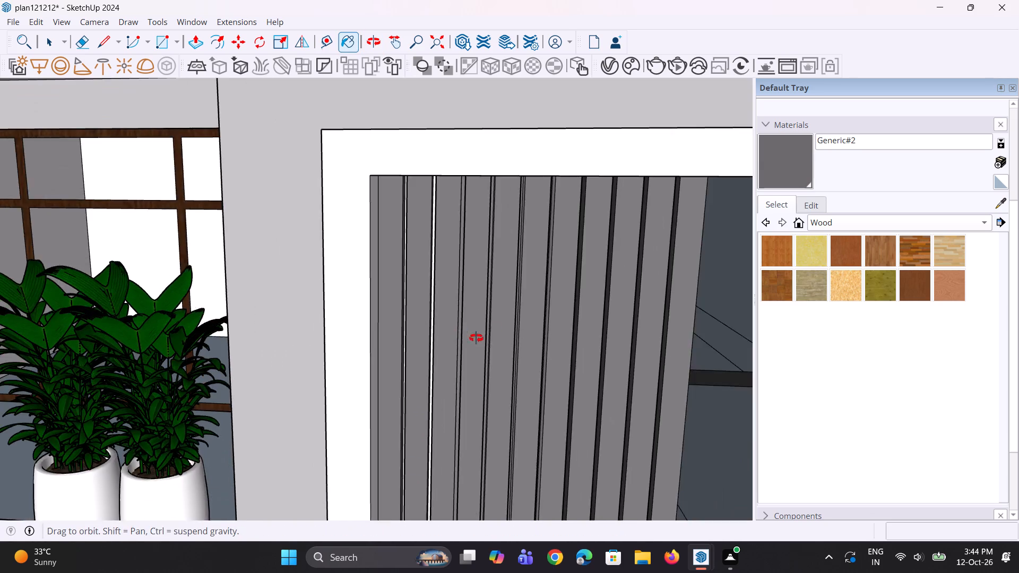
middle_click_drag(476, 338, 466, 389)
scroll(463, 389, "down", 4)
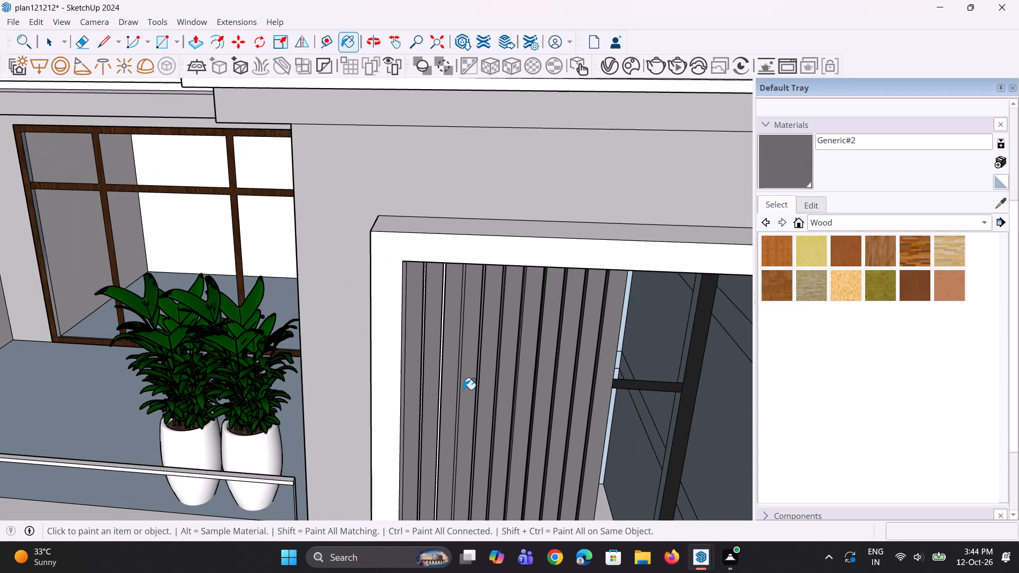
scroll(566, 570, "down", 6)
scroll(389, 174, "down", 6)
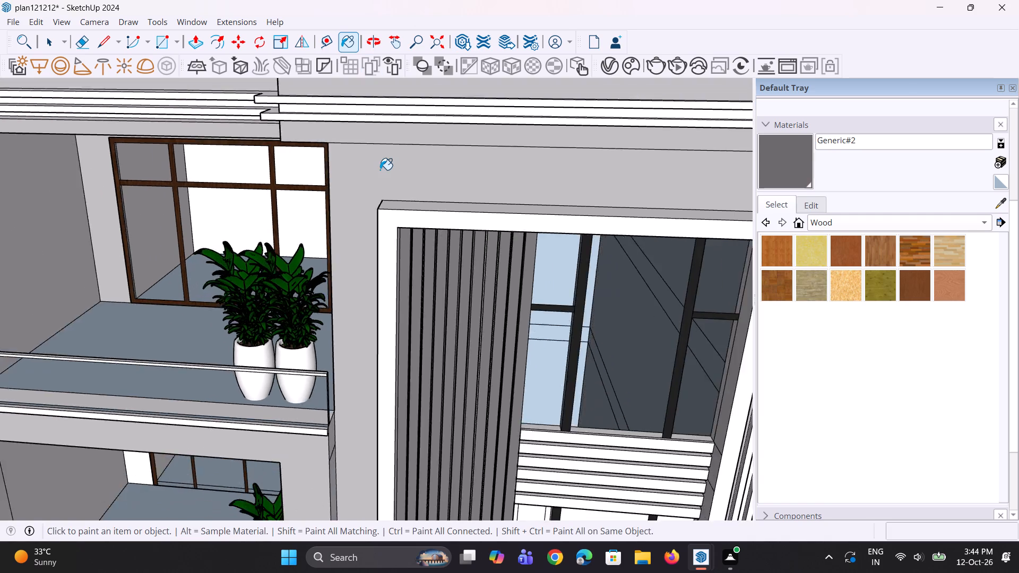
Paint the front faces of the top two horizontal slats below the top-floor window, and the second slat's upper face, with Generic#2.
scroll(380, 170, "down", 9)
middle_click_drag(459, 307, 463, 261)
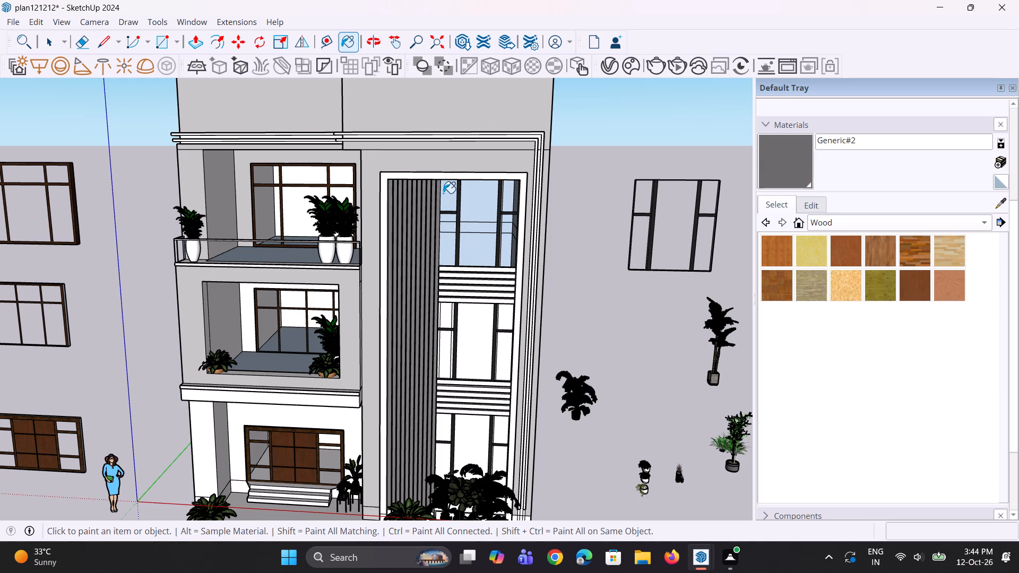
scroll(489, 291, "up", 11)
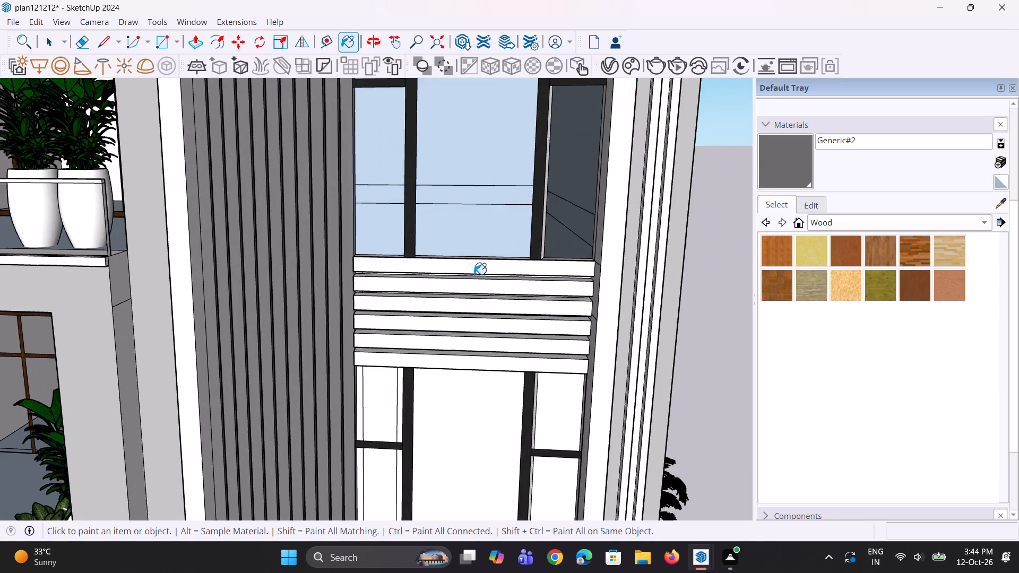
middle_click_drag(474, 273, 488, 313)
scroll(516, 253, "up", 5)
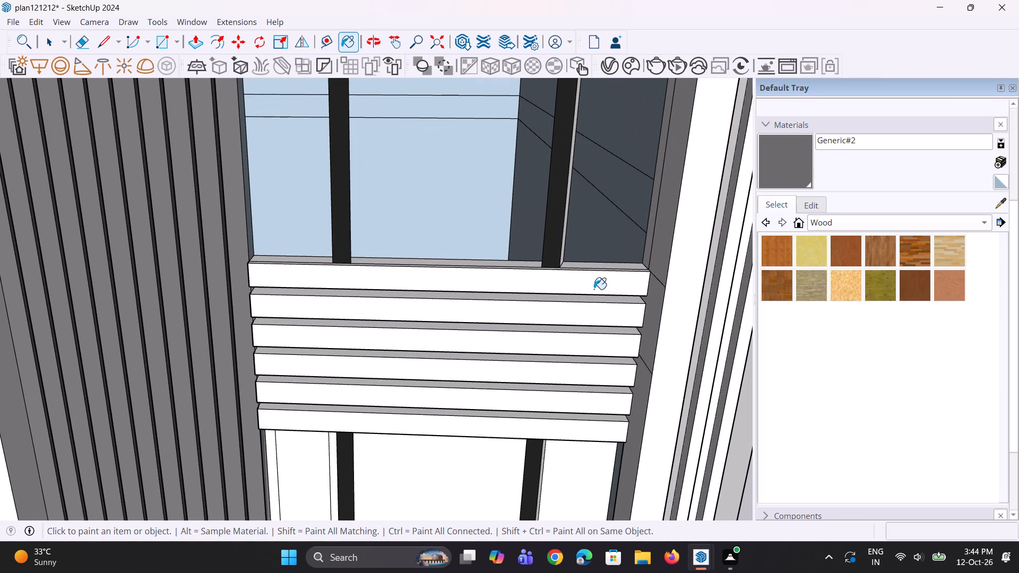
left_click(594, 289)
left_click(604, 266)
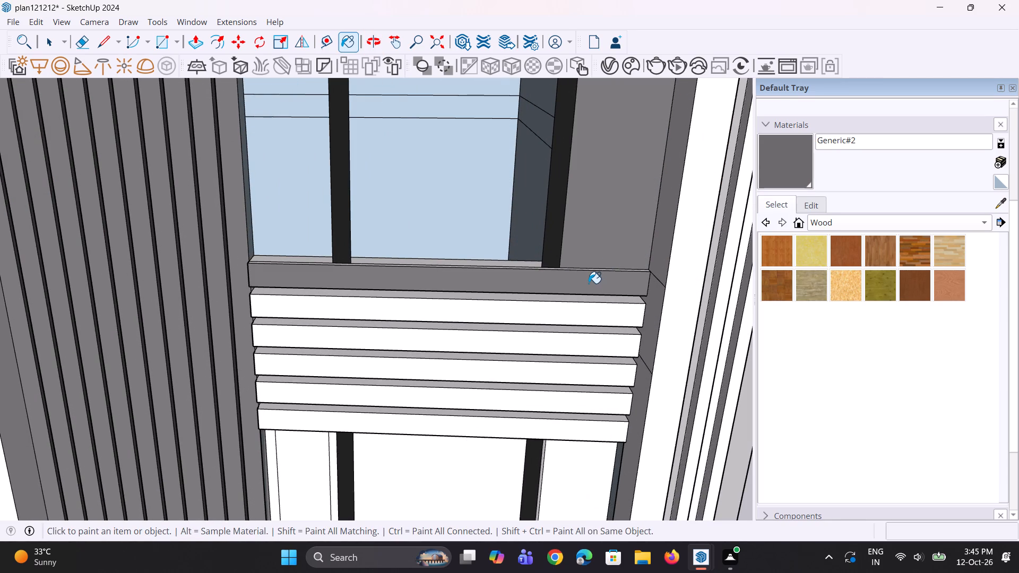
key("ctrl+z")
left_click(576, 304)
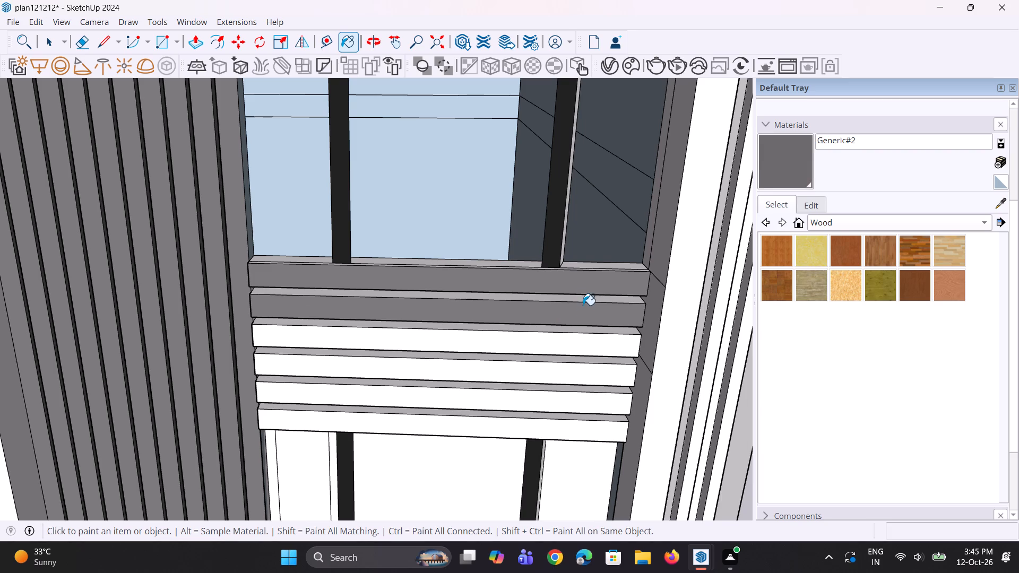
left_click(591, 299)
Paint the second horizontal slat's underside and the third slat's front, underside and upper face with Generic#2.
scroll(583, 352, "up", 1)
middle_click_drag(583, 353, 566, 218)
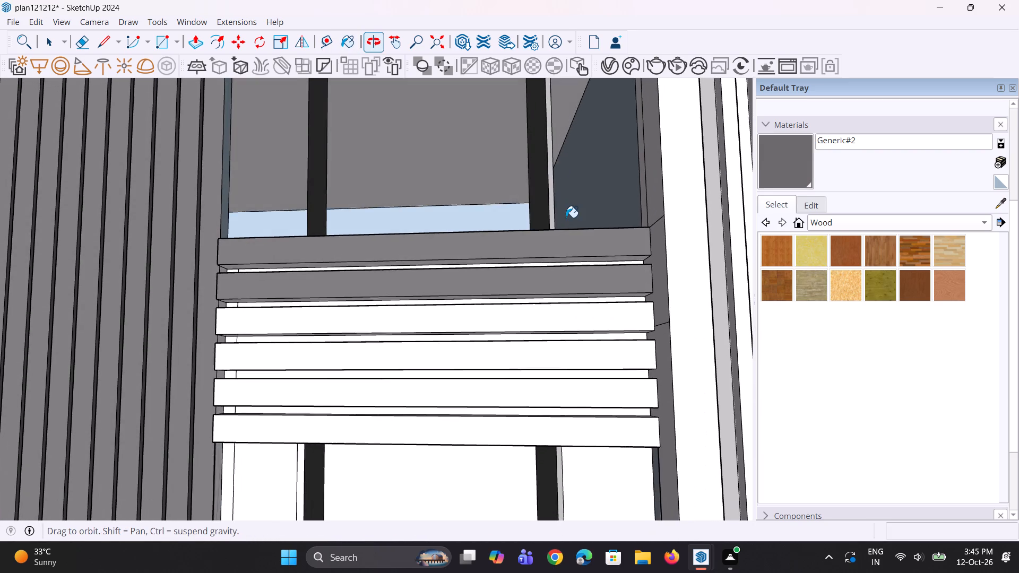
scroll(541, 316, "up", 8)
middle_click_drag(555, 288, 559, 255)
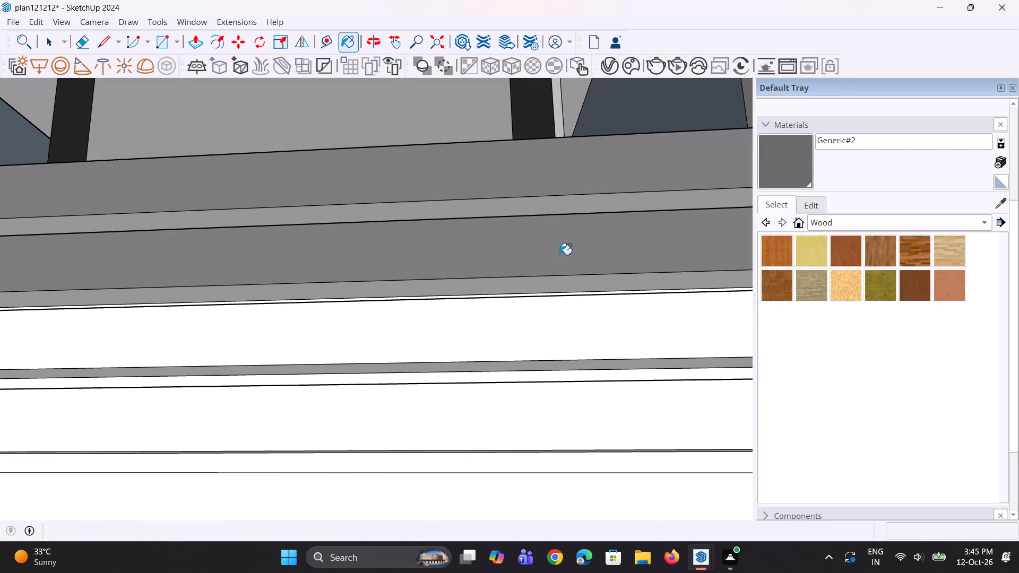
left_click(559, 275)
left_click(561, 285)
left_click(563, 317)
scroll(543, 267, "down", 5)
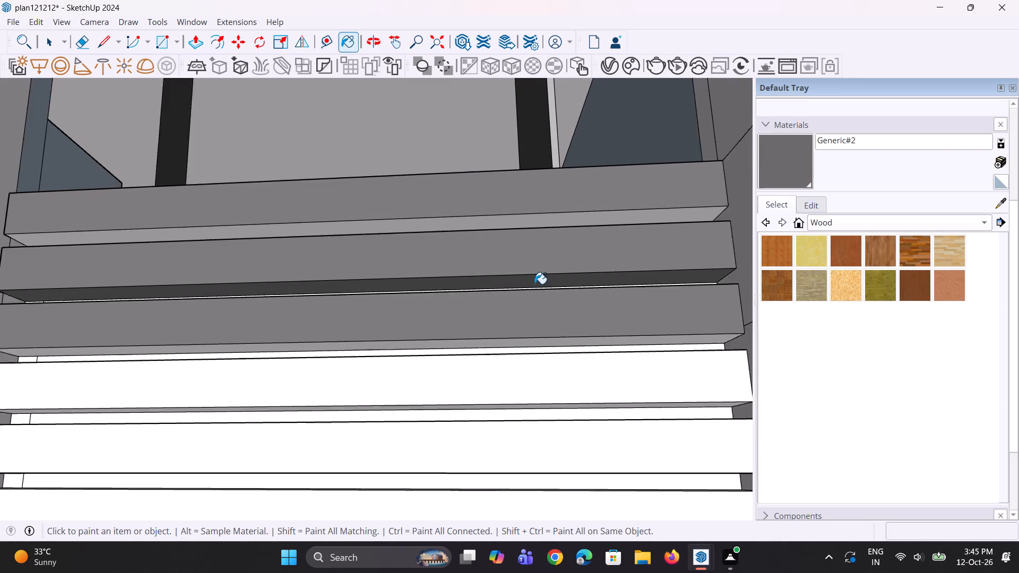
scroll(542, 327, "up", 2)
left_click(557, 331)
middle_click_drag(540, 304, 552, 400)
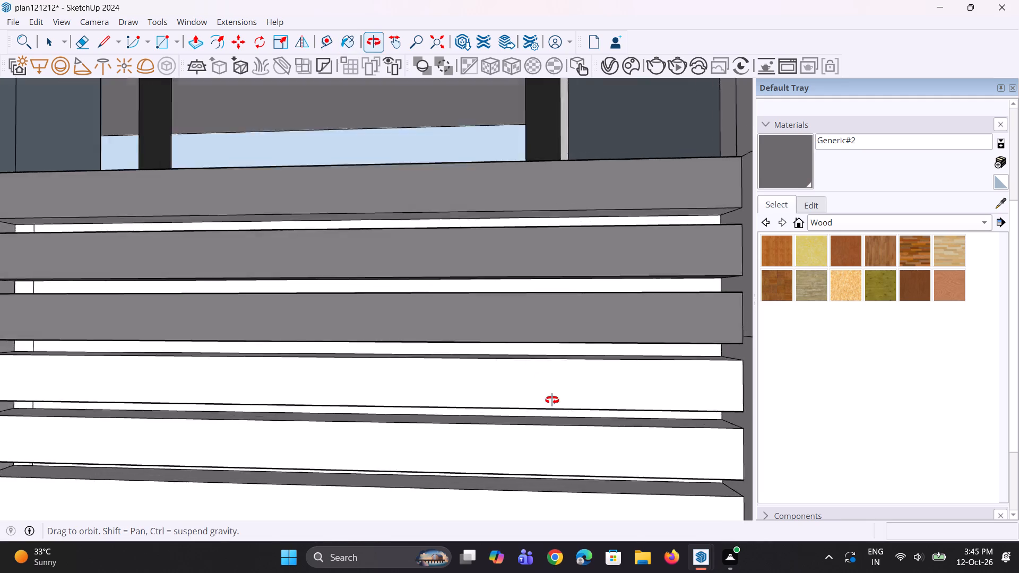
middle_click_drag(552, 400, 554, 404)
scroll(565, 307, "up", 3)
left_click(581, 294)
Paint the fourth horizontal slat and the front and underside of the fifth slat with Generic#2.
scroll(526, 255, "down", 4)
scroll(555, 336, "up", 1)
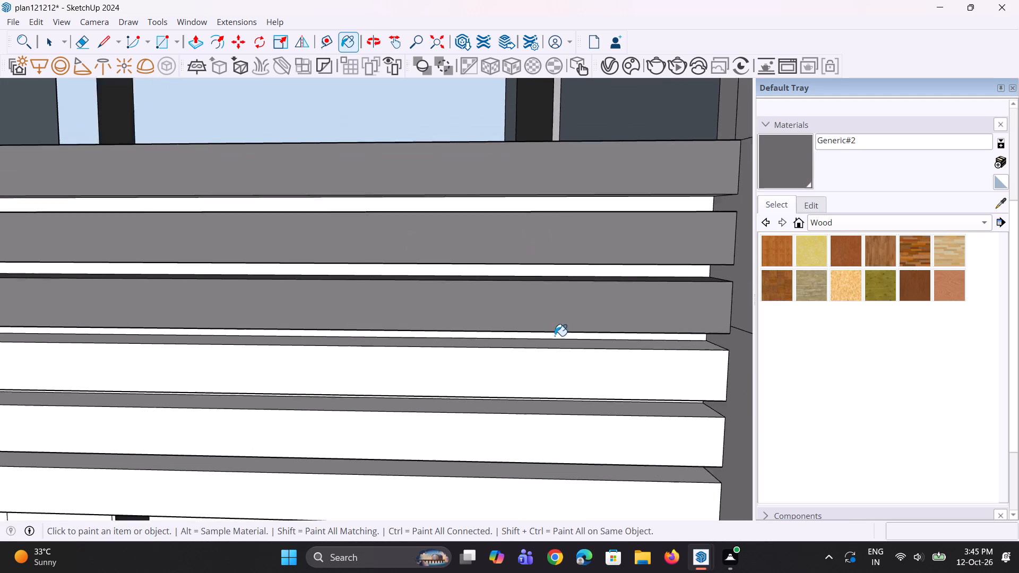
scroll(555, 336, "up", 2)
left_click(591, 349)
left_click(596, 378)
middle_click_drag(592, 390, 592, 235)
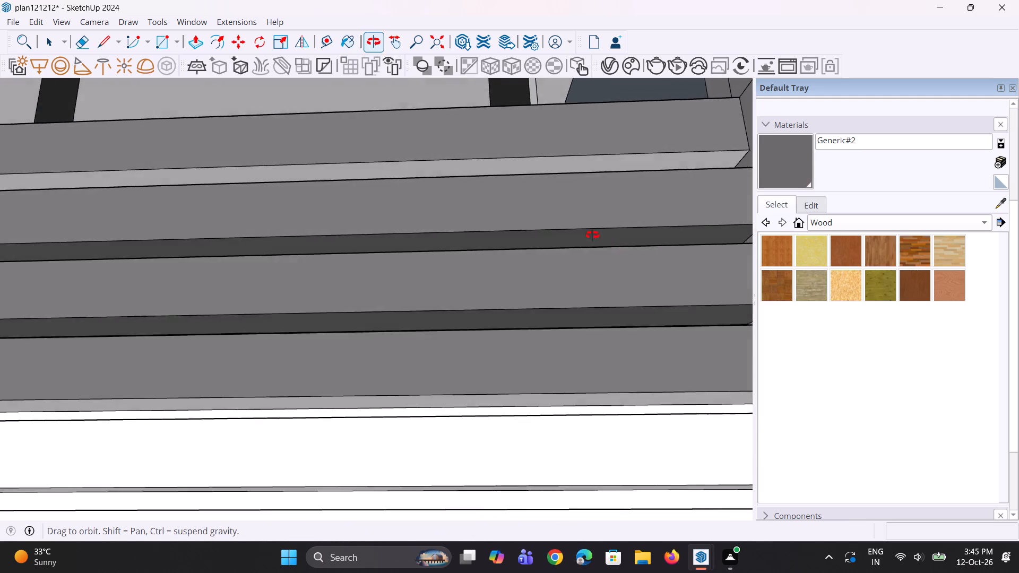
middle_click_drag(592, 235, 595, 206)
left_click(608, 376)
left_click(604, 416)
scroll(519, 256, "down", 2)
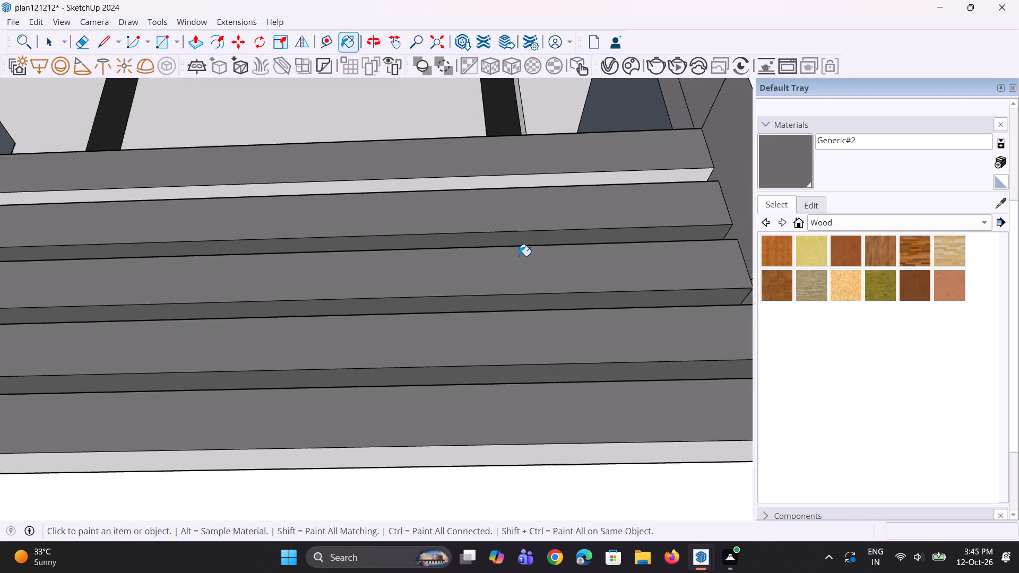
scroll(519, 256, "down", 8)
middle_click_drag(516, 271, 520, 286)
scroll(511, 343, "up", 6)
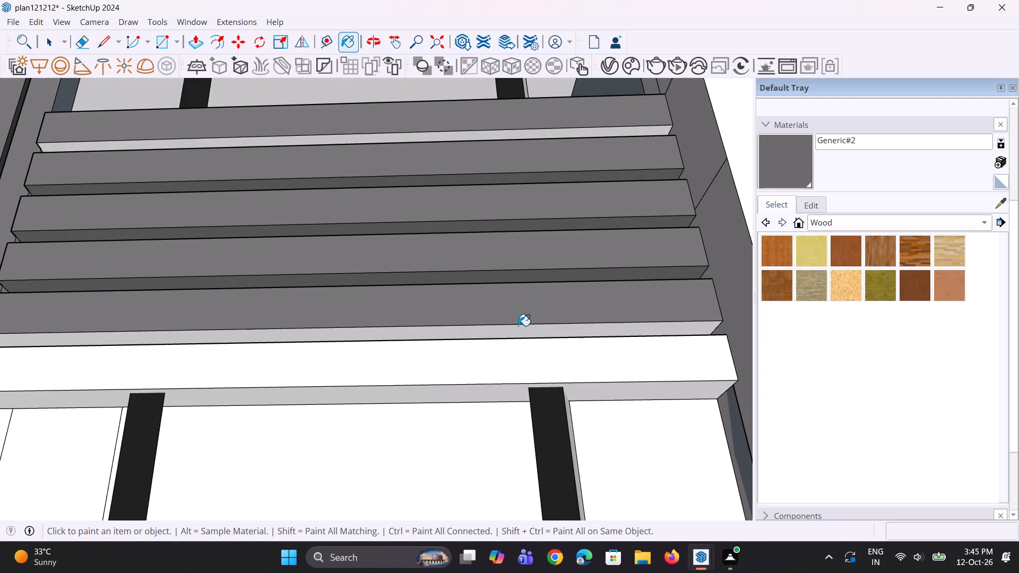
left_click(518, 326)
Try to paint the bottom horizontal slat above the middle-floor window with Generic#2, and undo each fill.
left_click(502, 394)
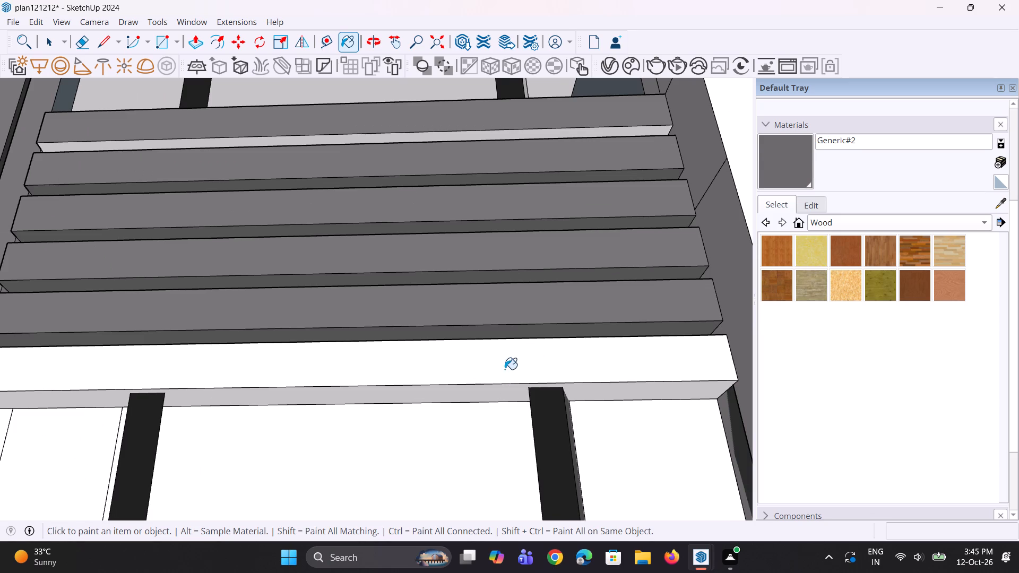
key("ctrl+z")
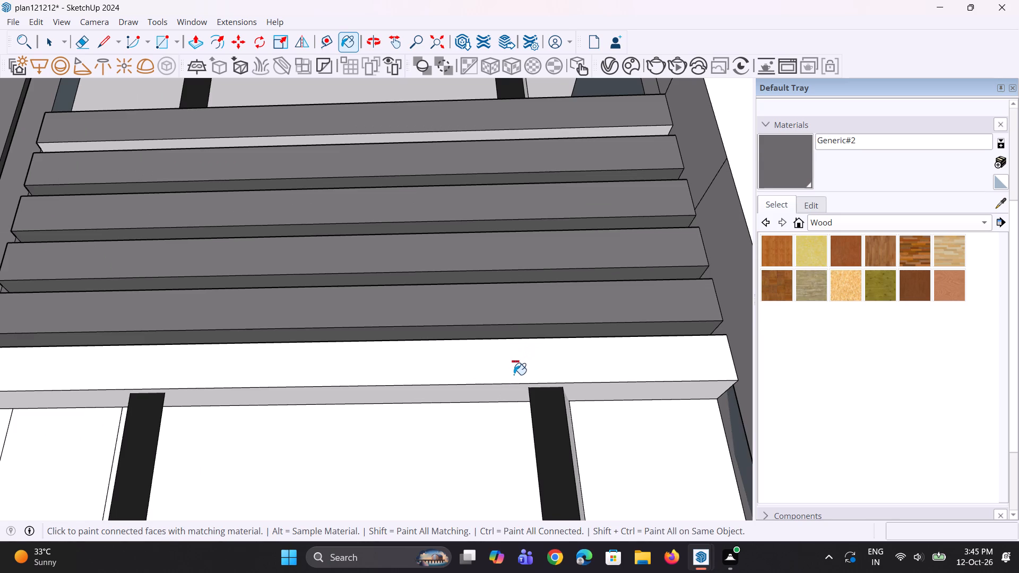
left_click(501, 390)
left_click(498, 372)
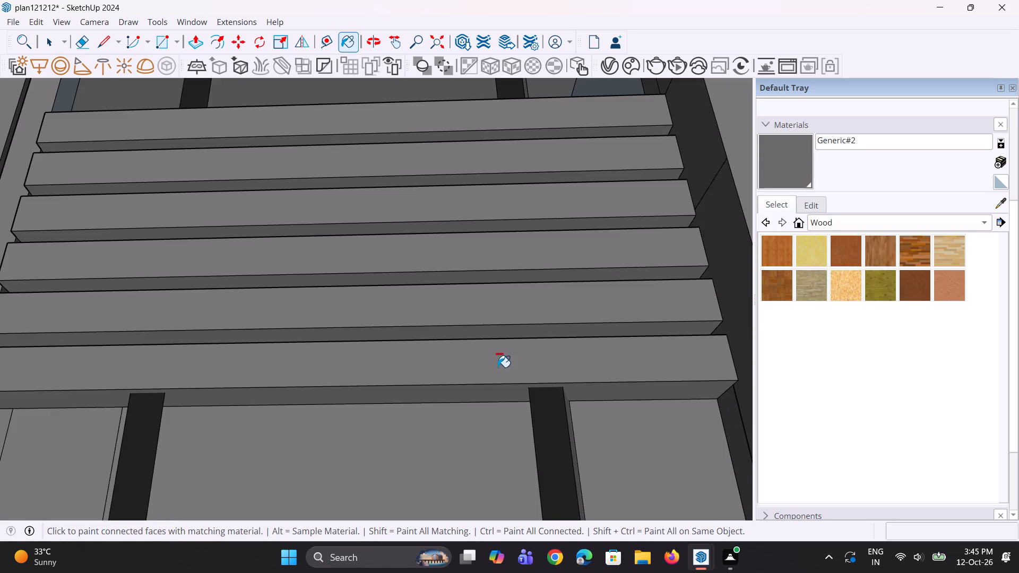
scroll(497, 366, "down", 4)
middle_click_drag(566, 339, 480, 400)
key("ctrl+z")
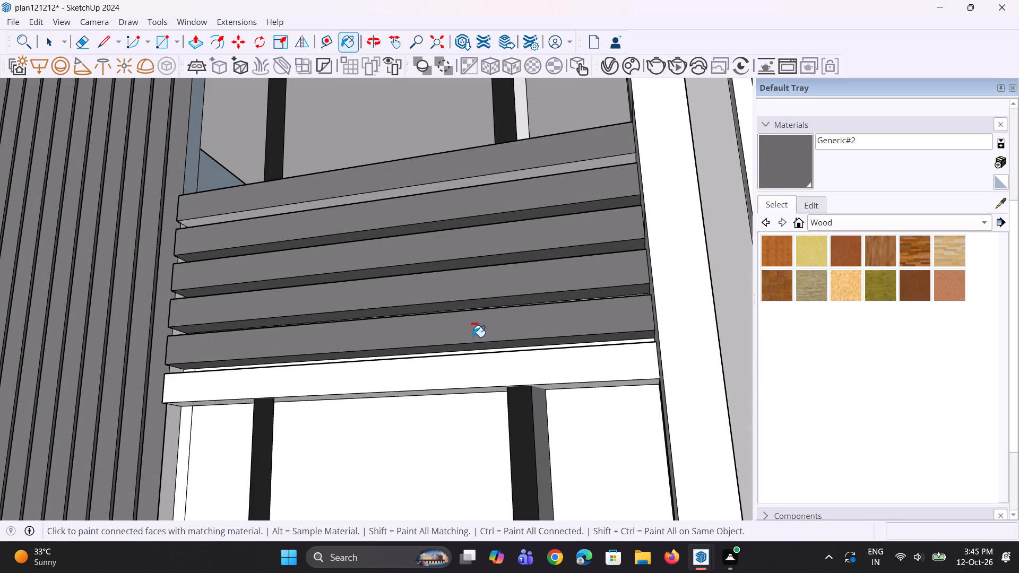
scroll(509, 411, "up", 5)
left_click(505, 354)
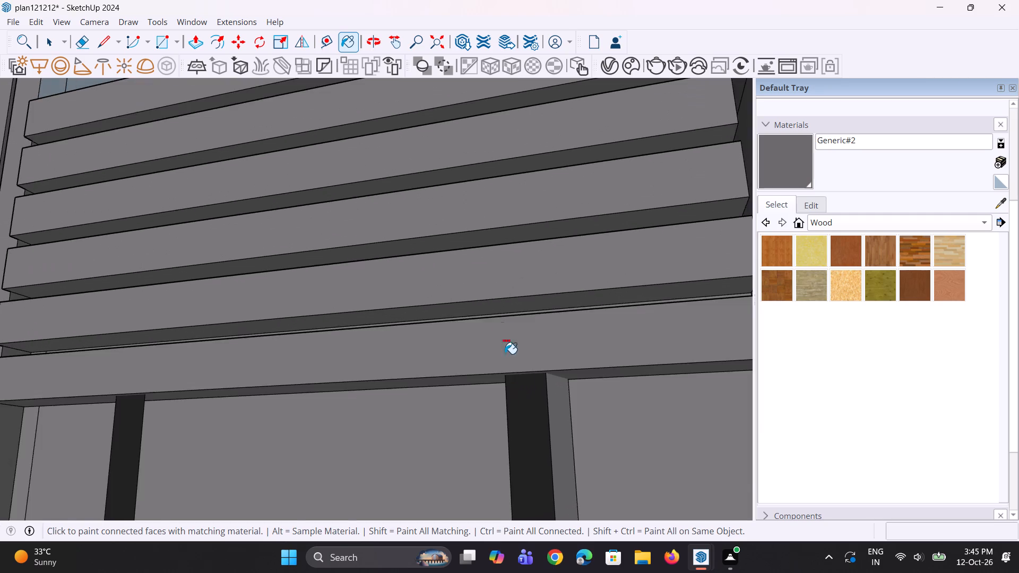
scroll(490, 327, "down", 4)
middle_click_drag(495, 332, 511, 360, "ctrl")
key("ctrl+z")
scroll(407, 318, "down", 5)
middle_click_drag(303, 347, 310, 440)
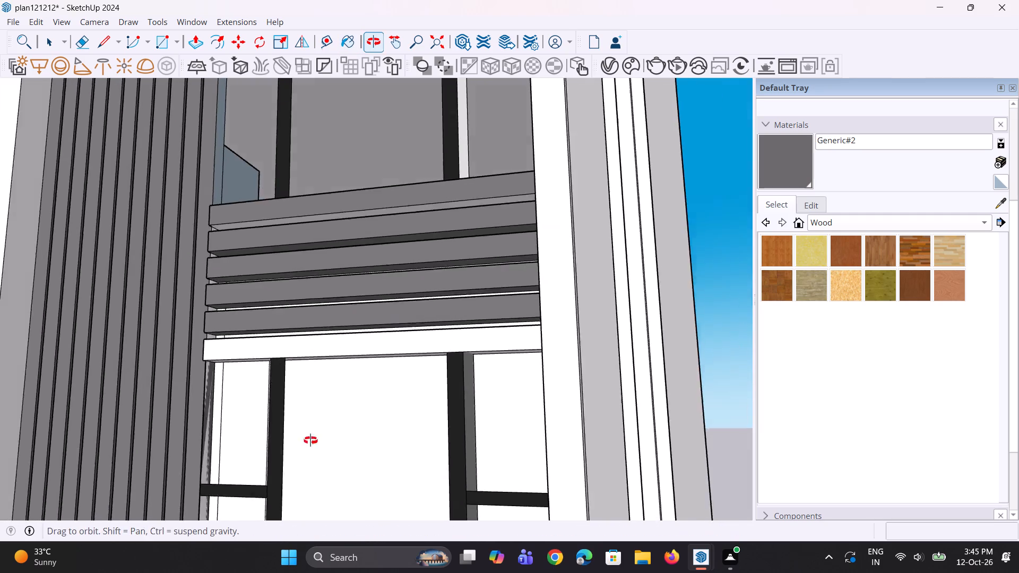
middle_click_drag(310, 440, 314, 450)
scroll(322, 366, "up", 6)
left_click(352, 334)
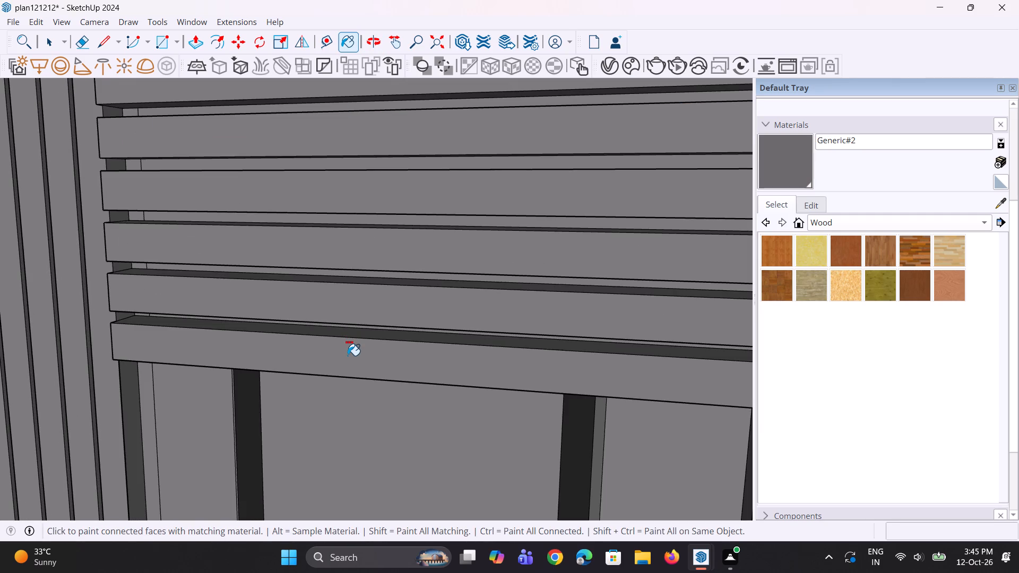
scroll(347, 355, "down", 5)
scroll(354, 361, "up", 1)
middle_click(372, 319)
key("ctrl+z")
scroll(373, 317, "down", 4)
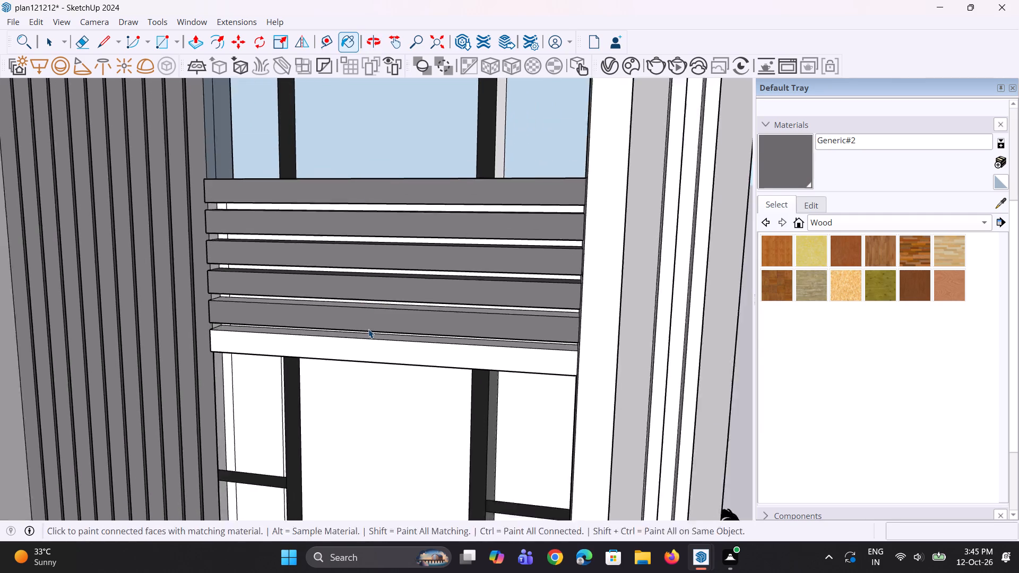
Pick Generic#2 again and paint the front face of the bottom horizontal slat above the middle-floor window.
key("space")
key("space")
key("space")
key("space")
key("space")
key("space")
triple_click(692, 354)
scroll(426, 316, "down", 3)
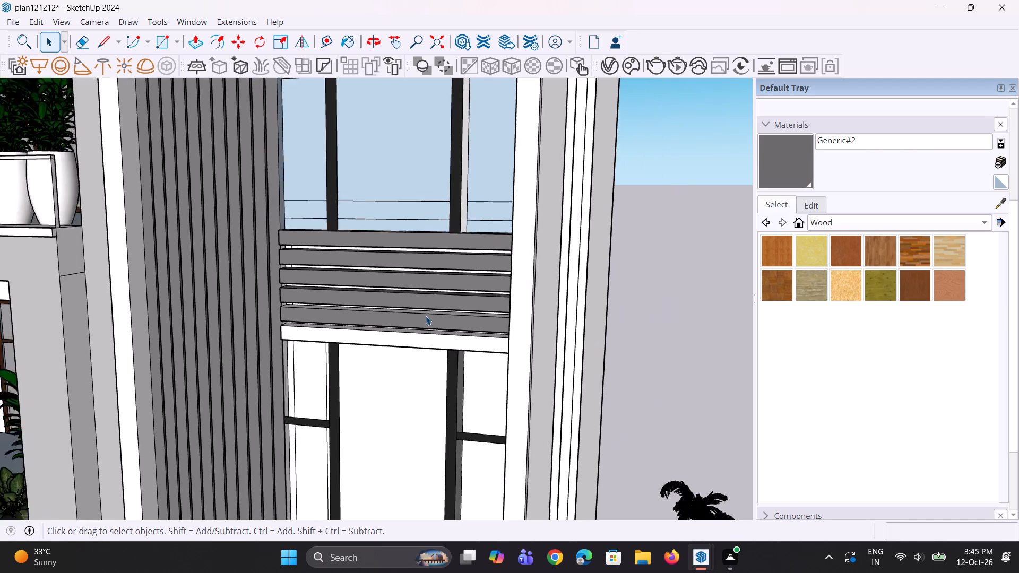
scroll(426, 316, "down", 7)
left_click(619, 318)
left_click(740, 247)
left_click(778, 162)
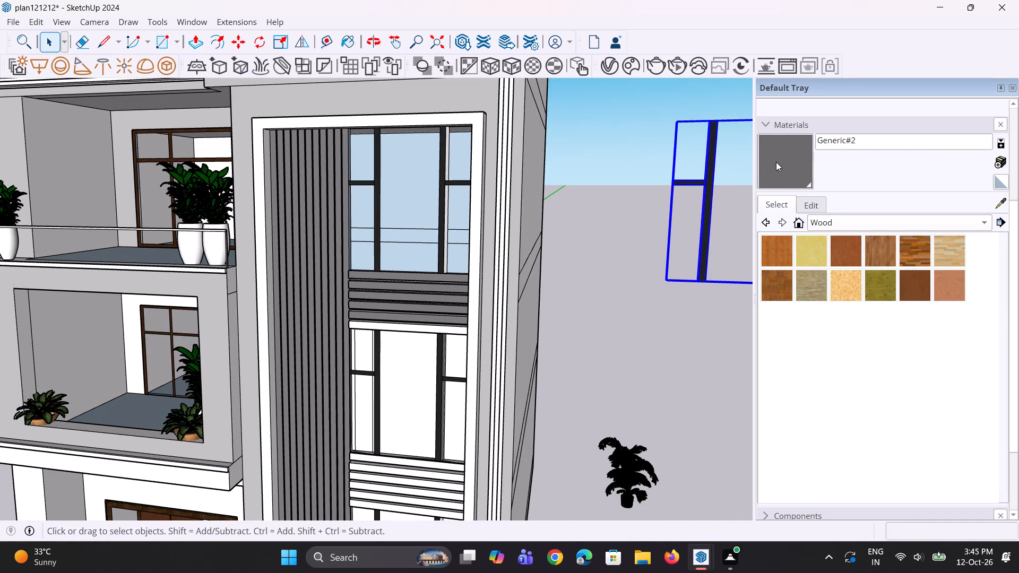
scroll(412, 329, "up", 7)
left_click(429, 328)
Paint the upper faces of the bottom and fifth horizontal slats with Generic#2.
scroll(430, 329, "up", 1)
middle_click_drag(431, 329, 464, 307)
scroll(463, 307, "up", 8)
middle_click_drag(459, 316, 462, 350)
scroll(478, 324, "up", 1)
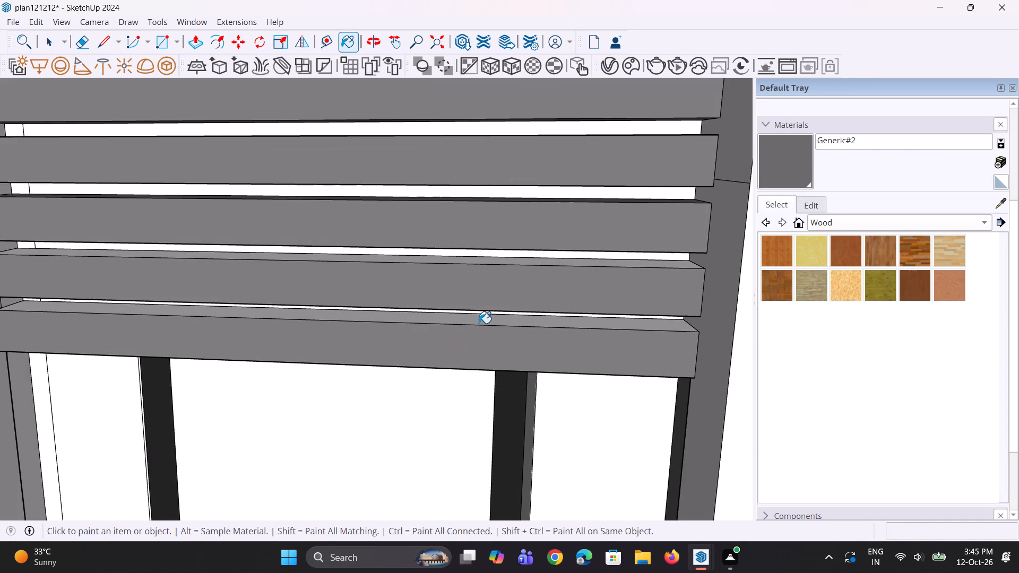
left_click(479, 323)
middle_click_drag(503, 294, 498, 330)
scroll(515, 279, "up", 2)
left_click(519, 269)
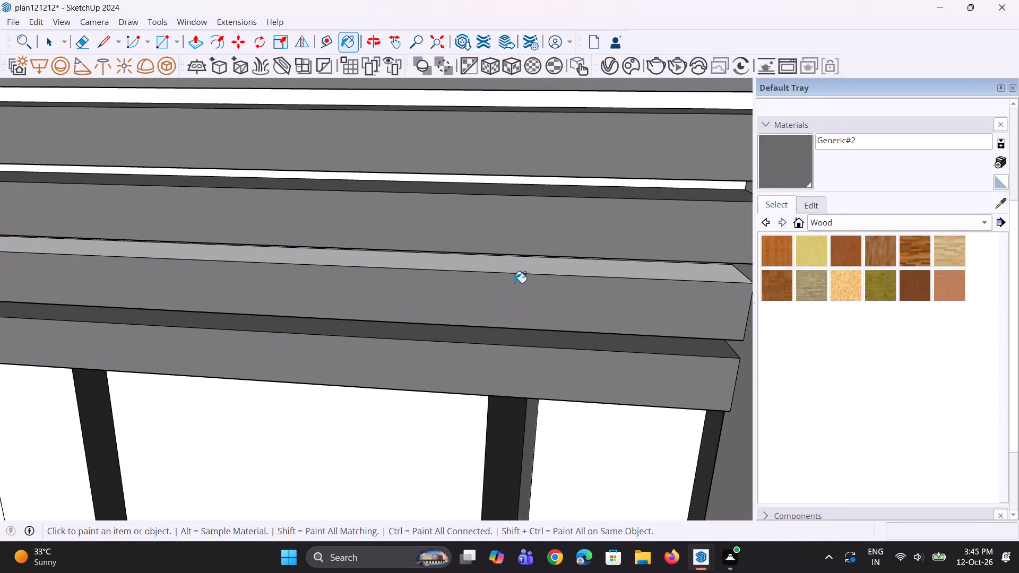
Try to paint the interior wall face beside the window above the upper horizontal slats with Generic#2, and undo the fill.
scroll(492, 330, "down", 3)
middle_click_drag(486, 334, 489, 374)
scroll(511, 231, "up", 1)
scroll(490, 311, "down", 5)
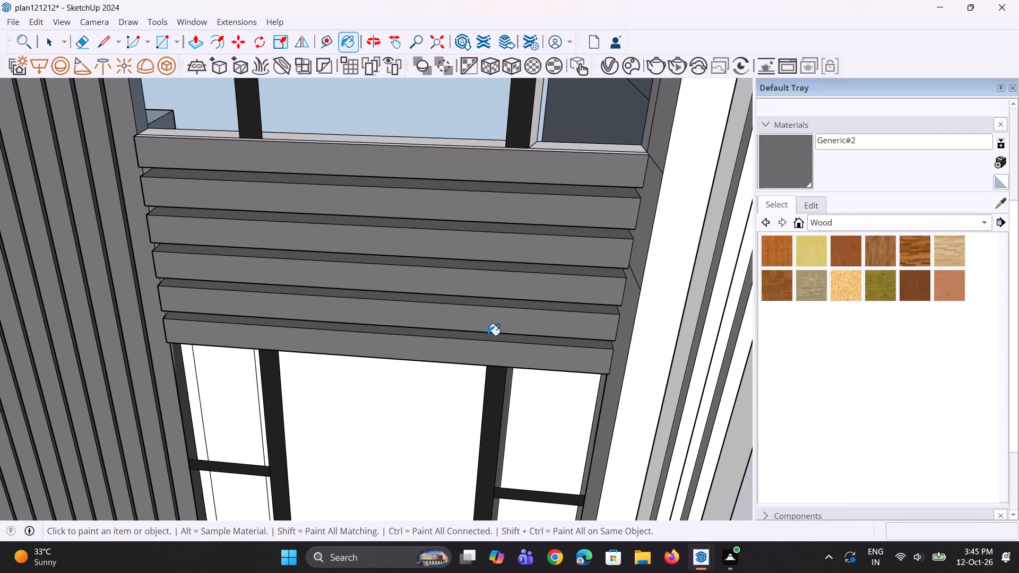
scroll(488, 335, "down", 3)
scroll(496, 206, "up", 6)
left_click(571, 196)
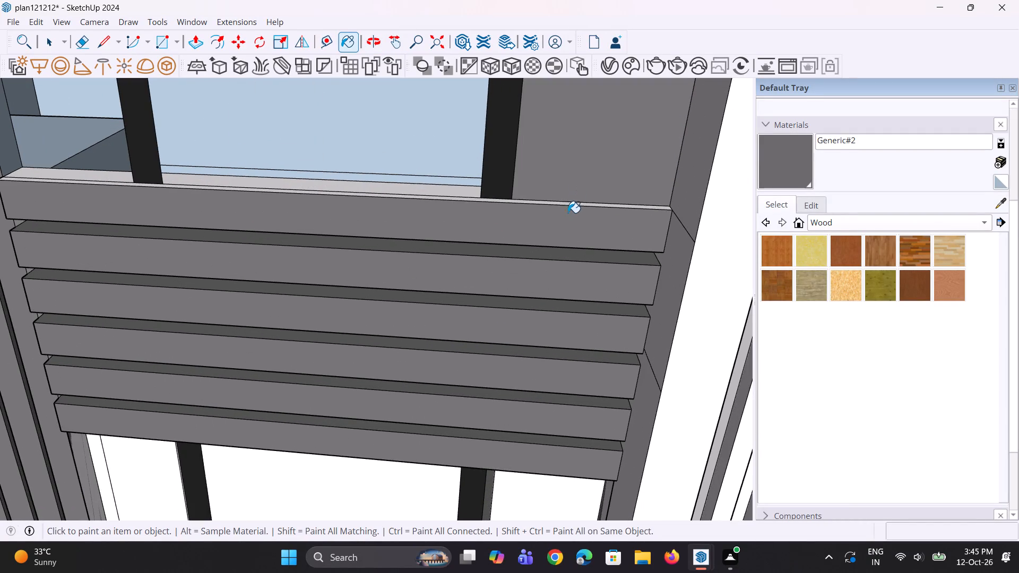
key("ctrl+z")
Paint the underside of the bottom horizontal slat above the middle-floor window with Generic#2.
scroll(533, 257, "down", 4)
middle_click_drag(447, 316, 473, 91)
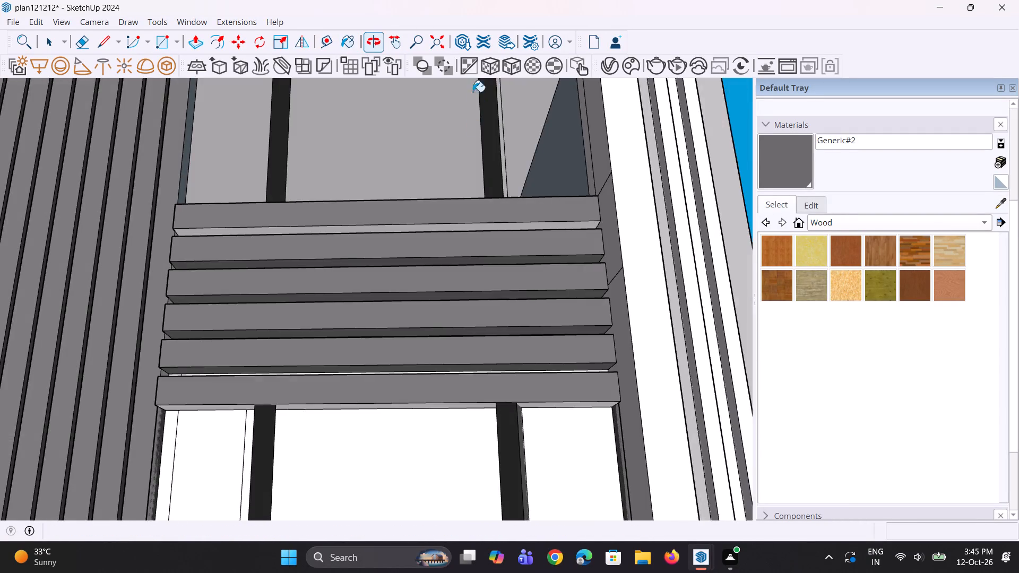
scroll(420, 334, "up", 2)
middle_click_drag(425, 319, 422, 152)
left_click(441, 368)
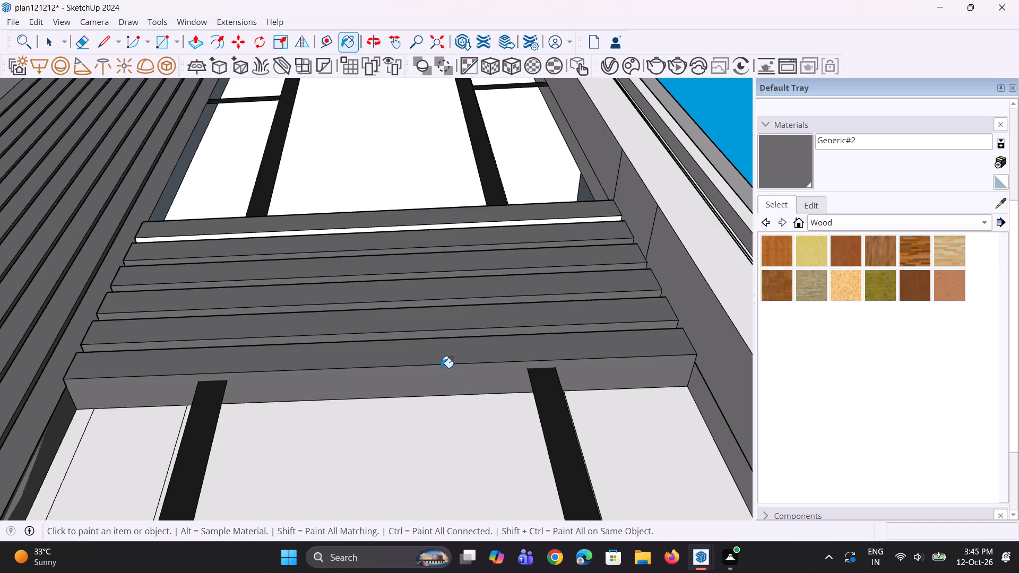
Examine the lower set of horizontal slats between the middle- and ground-floor windows.
scroll(441, 368, "down", 20)
middle_click_drag(420, 325, 414, 378)
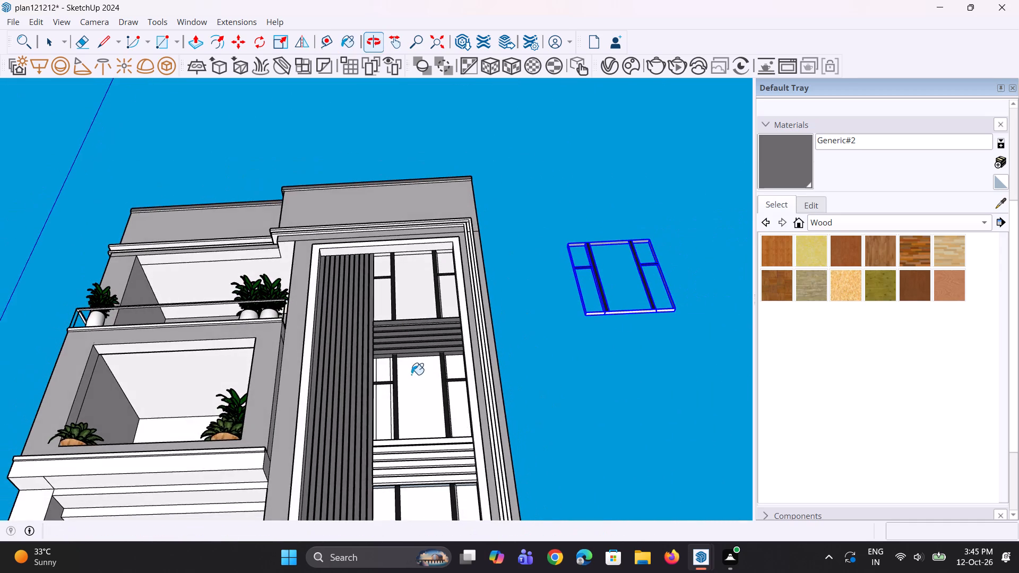
scroll(391, 314, "down", 4)
middle_click_drag(410, 374, 422, 468)
scroll(412, 464, "up", 4)
scroll(405, 420, "up", 3)
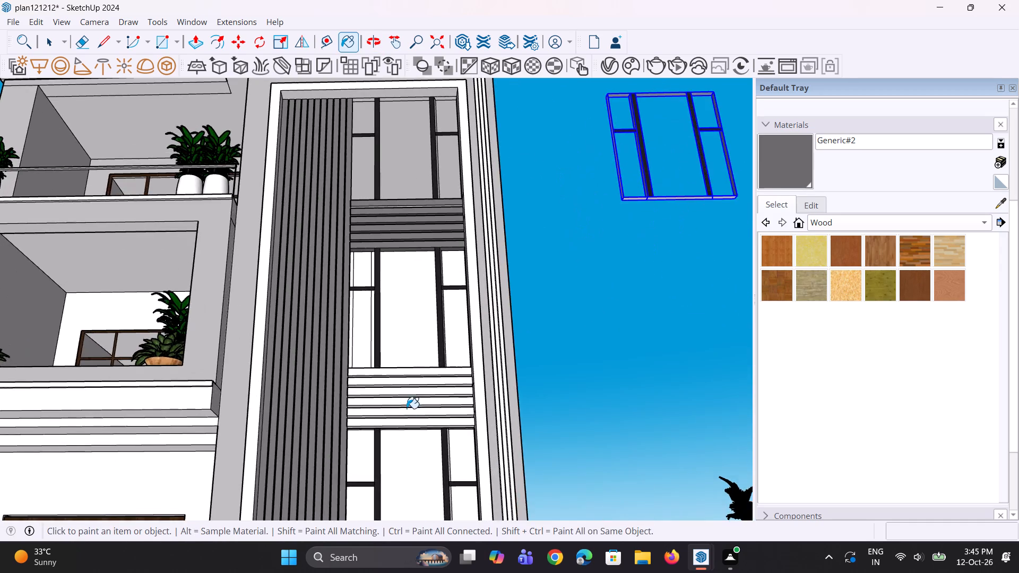
middle_click_drag(407, 409, 402, 477)
scroll(402, 426, "up", 6)
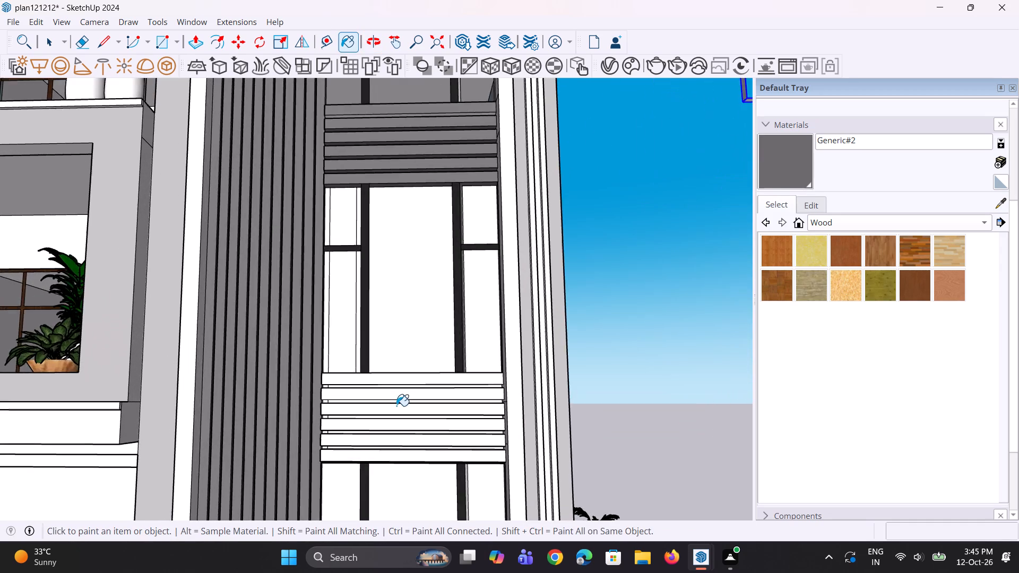
scroll(396, 406, "up", 6)
middle_click_drag(436, 348, 429, 433)
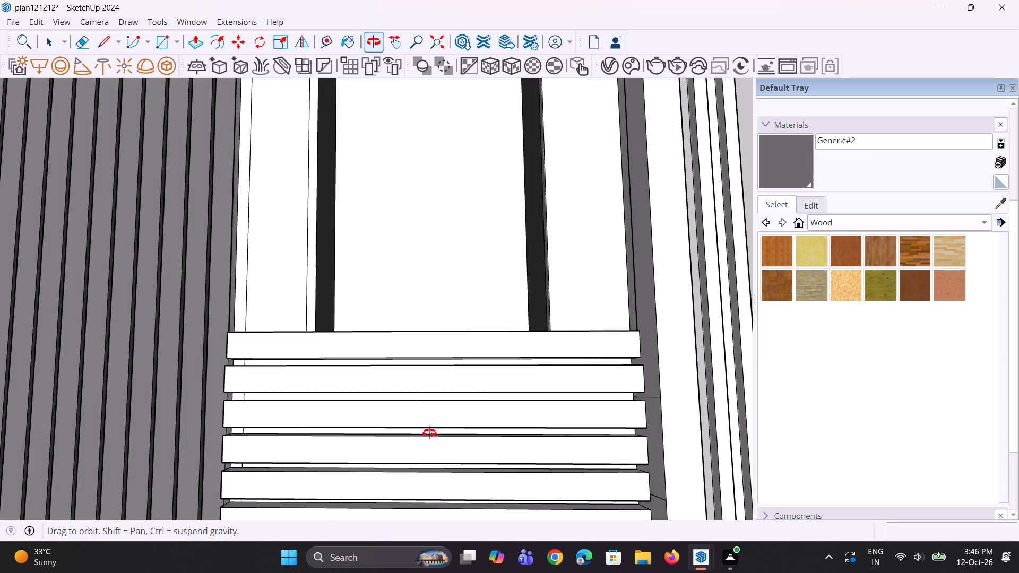
middle_click_drag(429, 433, 428, 483)
scroll(434, 376, "up", 2)
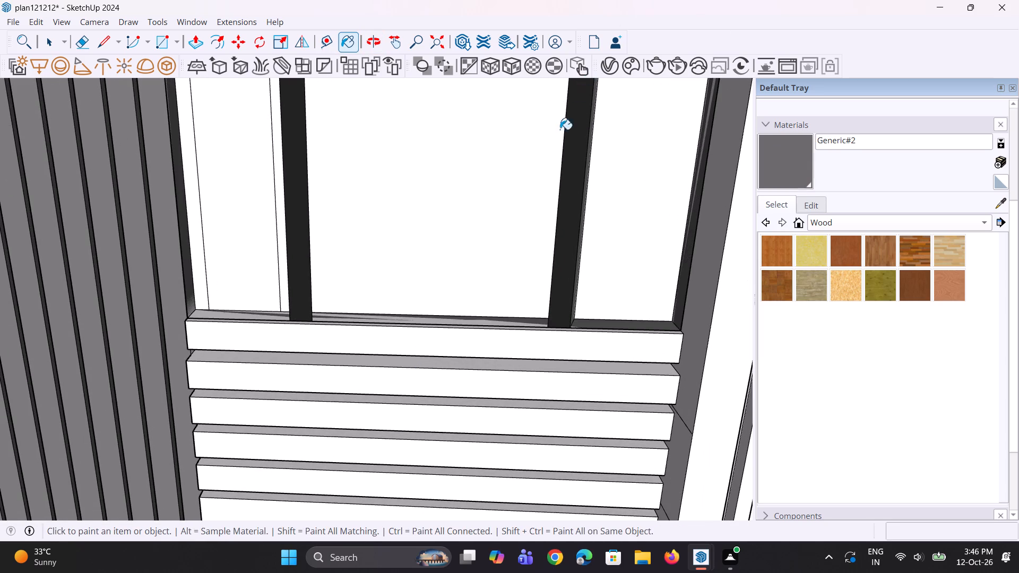
Paint the front wall face framing the middle-floor balcony opening with Generic#2.
scroll(504, 240, "down", 9)
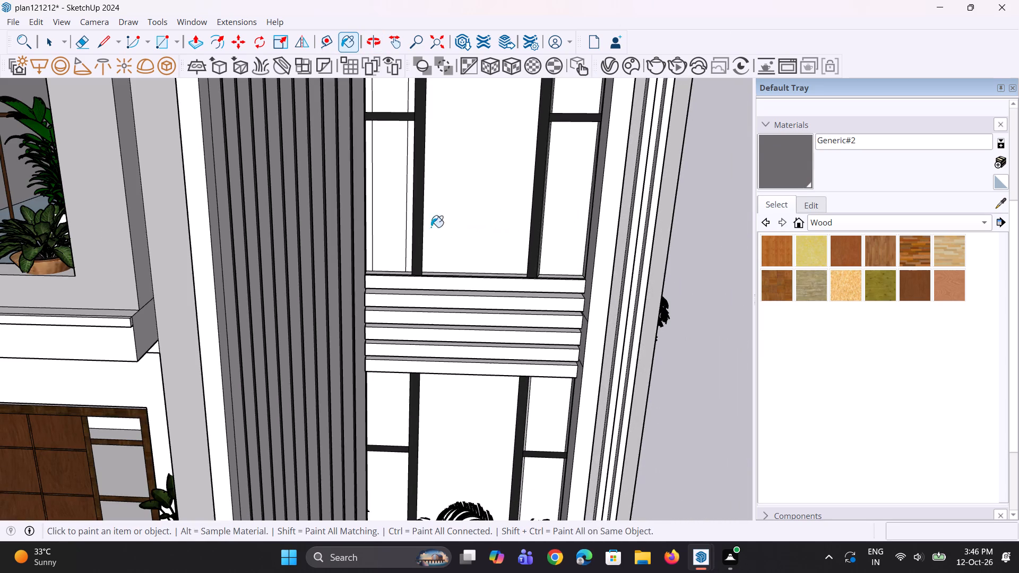
scroll(571, 257, "down", 5)
scroll(603, 247, "up", 1)
scroll(614, 236, "down", 5)
scroll(348, 298, "up", 2)
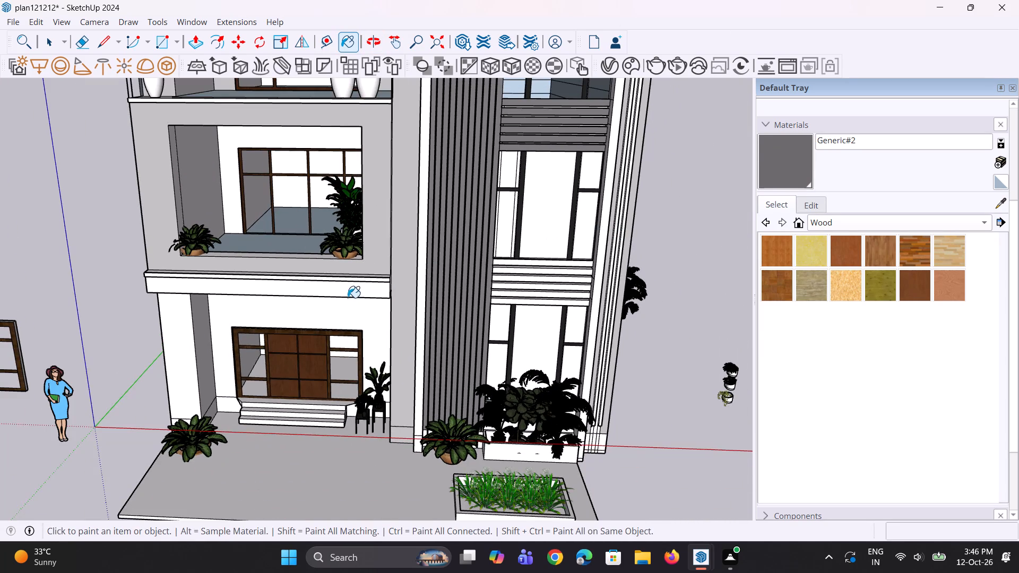
scroll(371, 288, "down", 3)
left_click(387, 207)
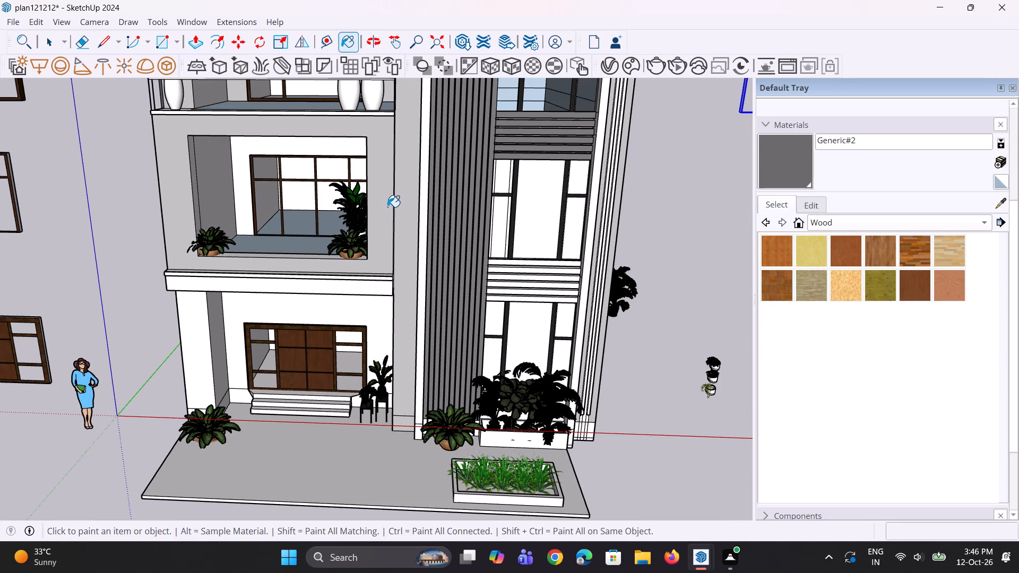
Paint the top face of the sill along the middle-floor balcony opening with Generic#2.
middle_click_drag(353, 293, 394, 255)
scroll(219, 250, "up", 4)
scroll(278, 253, "up", 2)
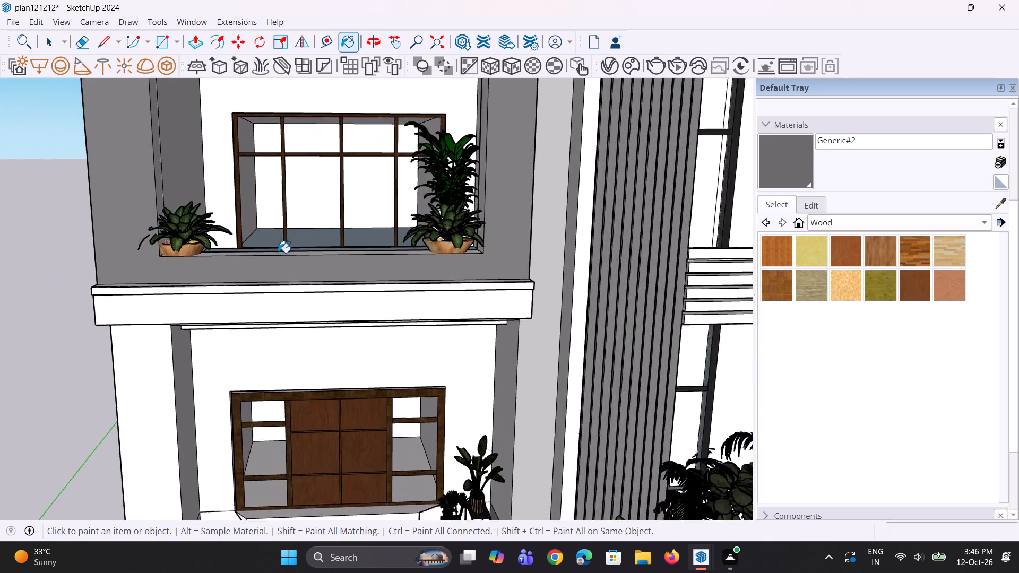
scroll(278, 253, "up", 6)
middle_click_drag(320, 264, 329, 372)
scroll(329, 372, "down", 1)
scroll(313, 332, "up", 3)
left_click(313, 323)
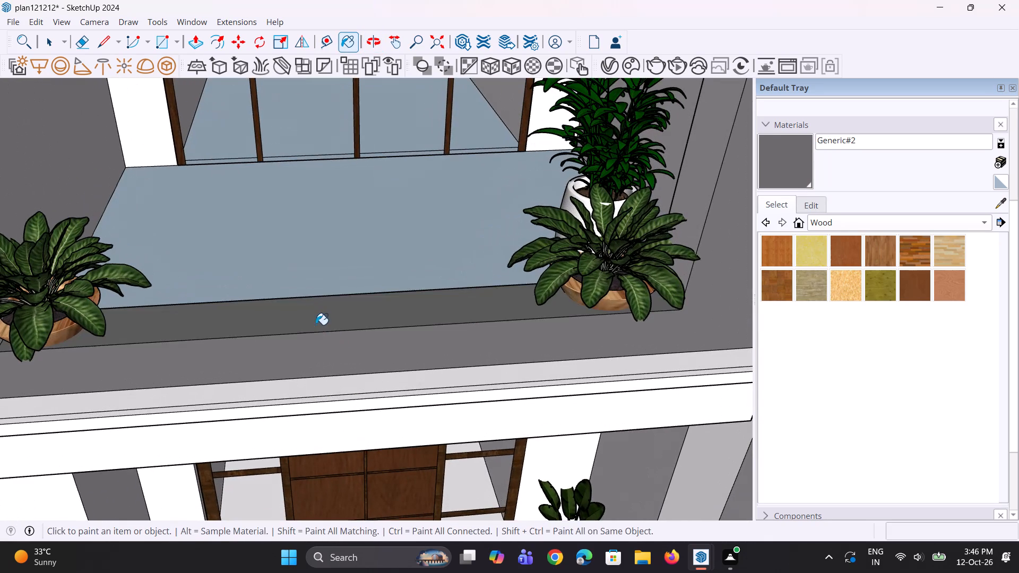
Paint the top, front and narrow step faces of the projecting trim below the middle-floor balcony opening with Generic#2.
scroll(348, 329, "down", 14)
scroll(311, 352, "up", 3)
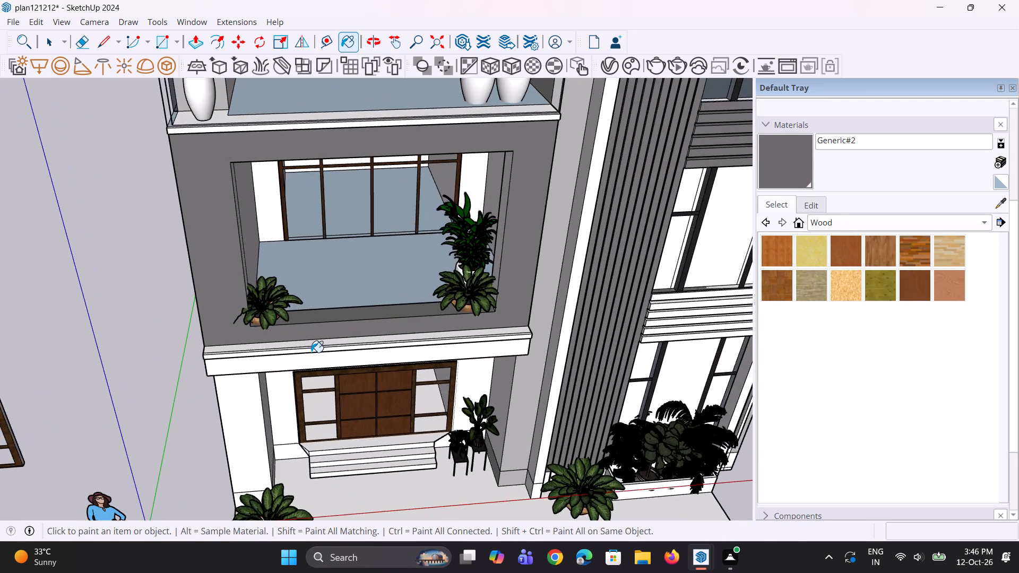
scroll(311, 352, "up", 8)
middle_click_drag(311, 352, 315, 392)
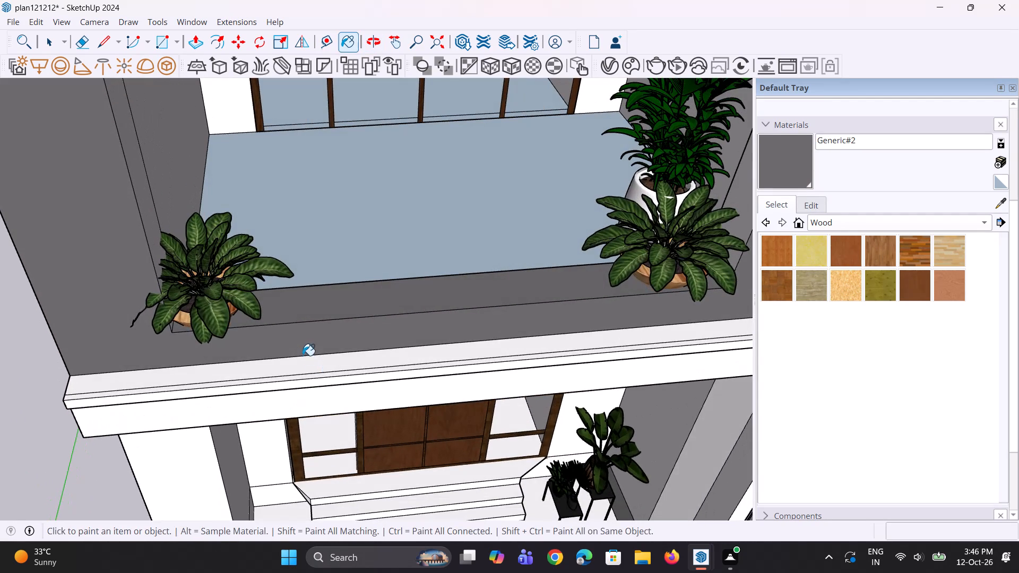
left_click(305, 361)
middle_click_drag(330, 392, 336, 316)
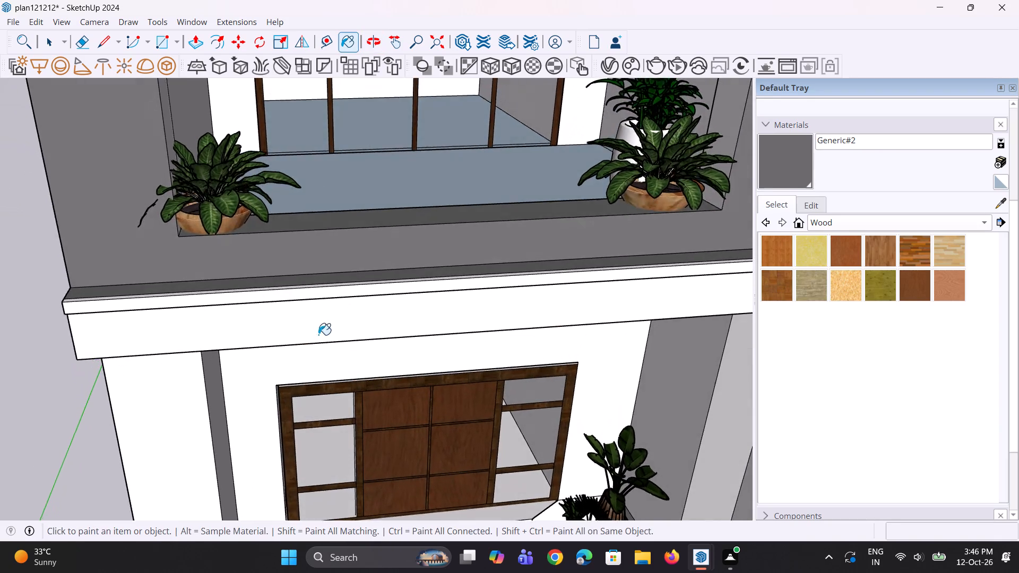
scroll(318, 335, "up", 3)
left_click(340, 274)
middle_click_drag(337, 273, 354, 311)
scroll(358, 289, "up", 1)
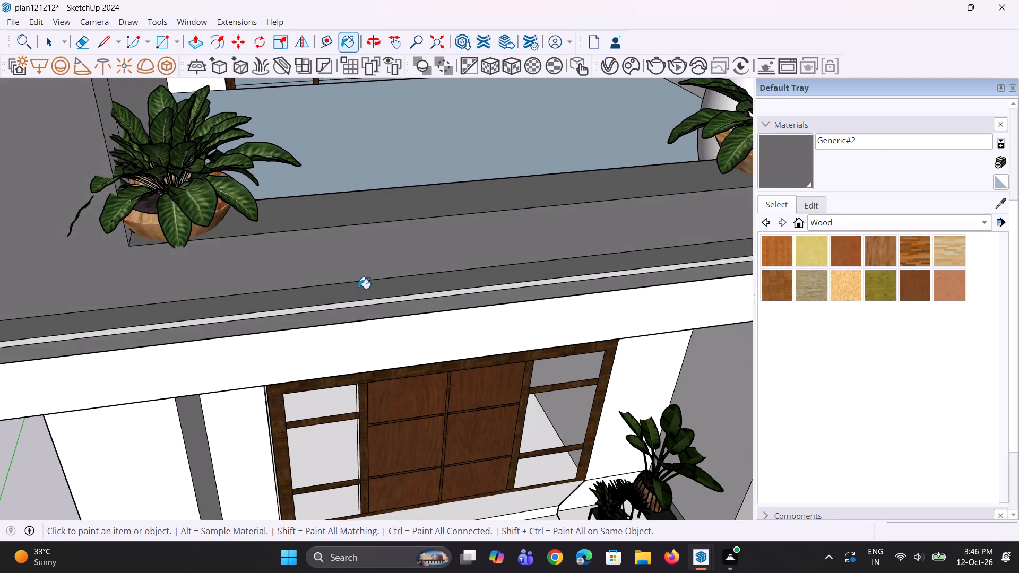
scroll(358, 289, "up", 1)
left_click(378, 304)
scroll(457, 281, "down", 5)
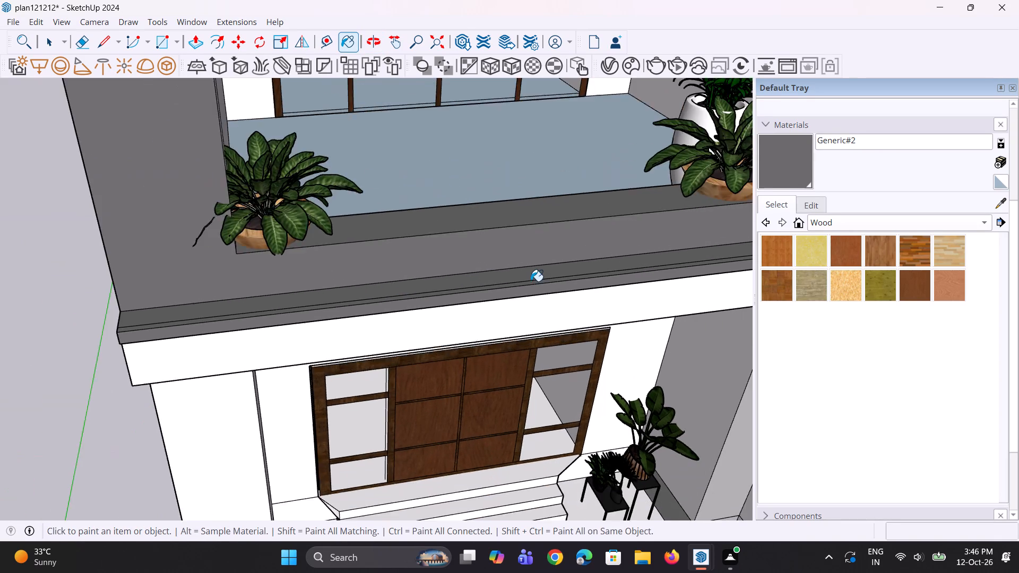
Paint the end face of the trim below the middle-floor balcony at the house's side corner with Generic#2.
scroll(531, 281, "down", 5)
middle_click_drag(321, 333, 442, 309)
scroll(407, 304, "up", 2)
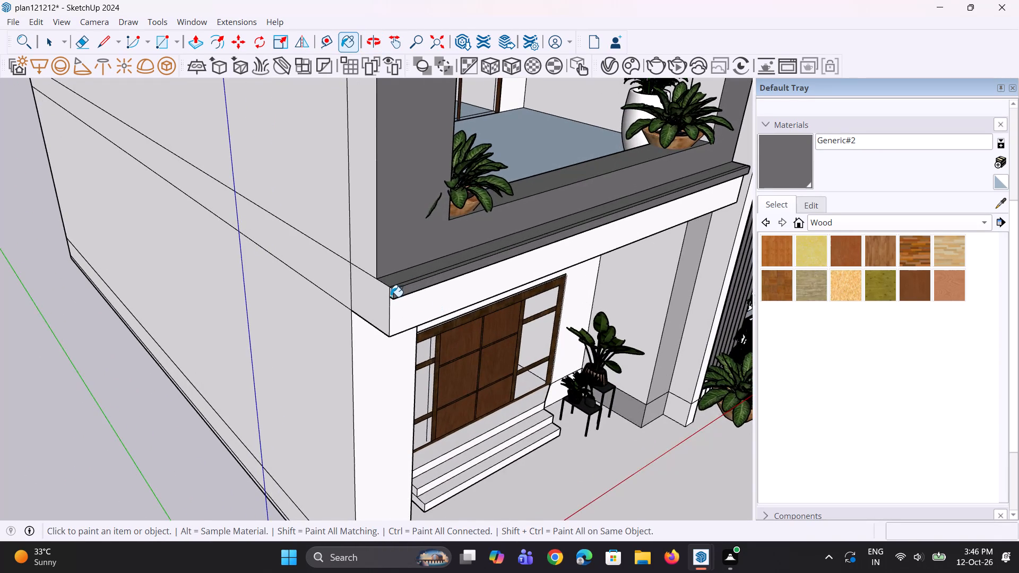
scroll(391, 297, "up", 6)
left_click(395, 293)
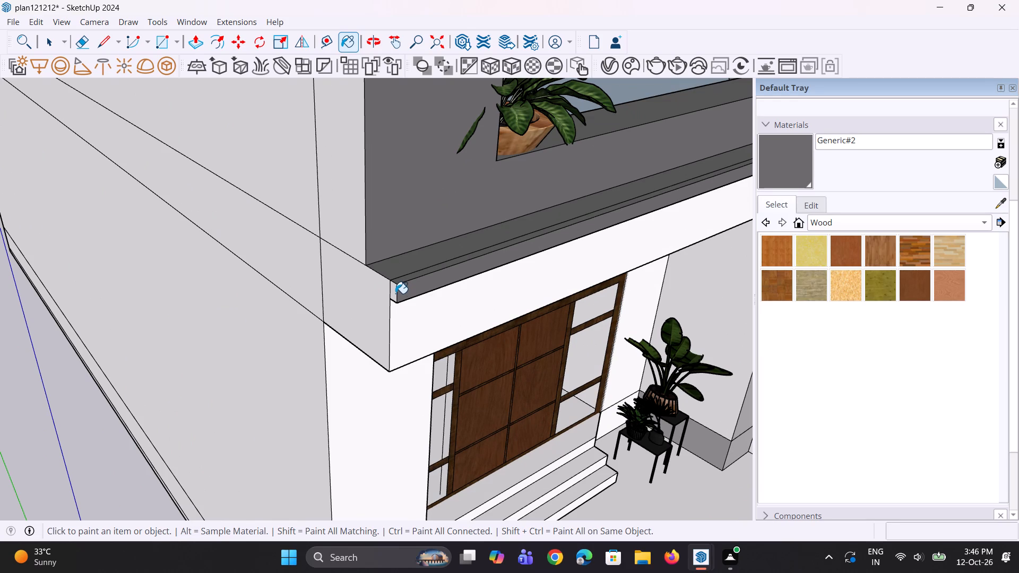
Paint the front, end and top faces of the trim at the upper balcony's floor edge with Generic#2.
scroll(381, 317, "down", 19)
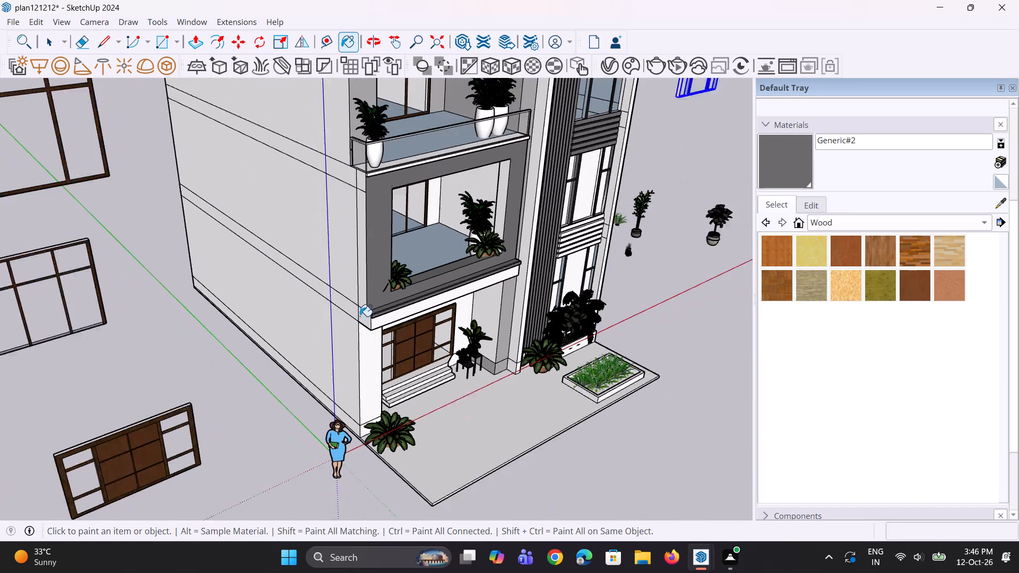
scroll(397, 178, "up", 20)
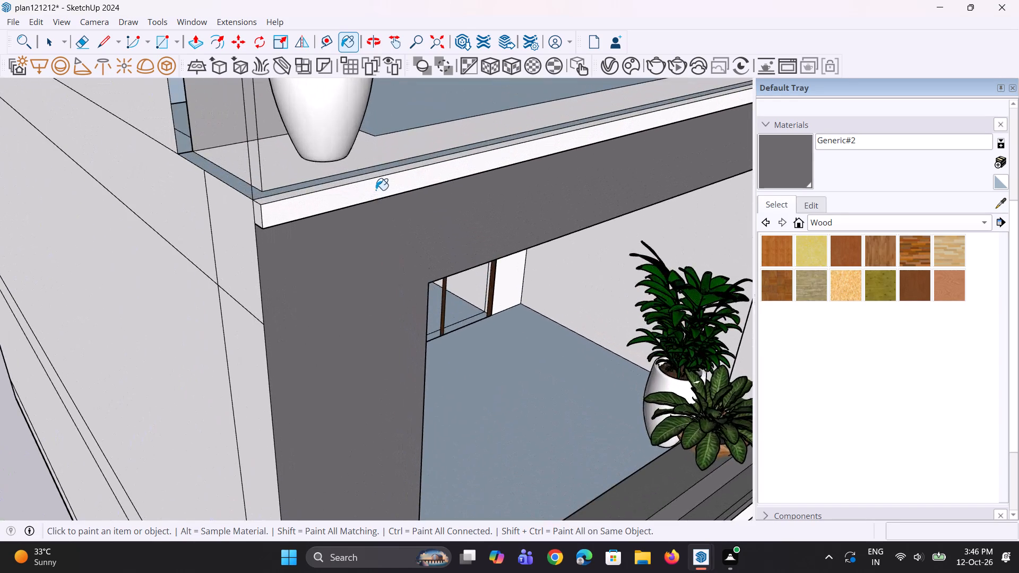
left_click(382, 183)
left_click(257, 215)
left_click(270, 200)
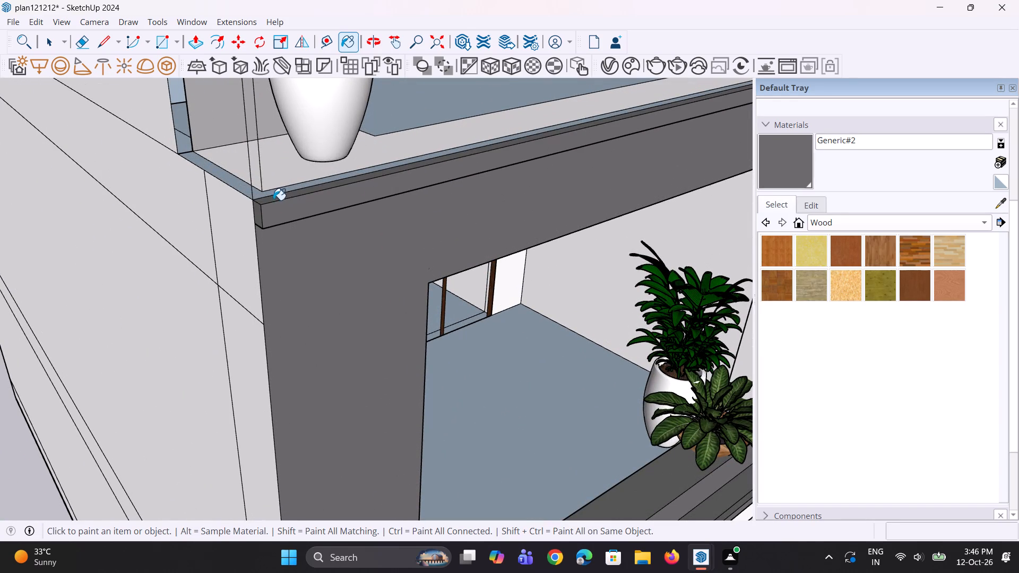
Paint the right-hand reveal and the top reveal of the middle-floor balcony opening with Generic#2.
scroll(286, 203, "down", 5)
middle_click_drag(424, 229, 377, 98)
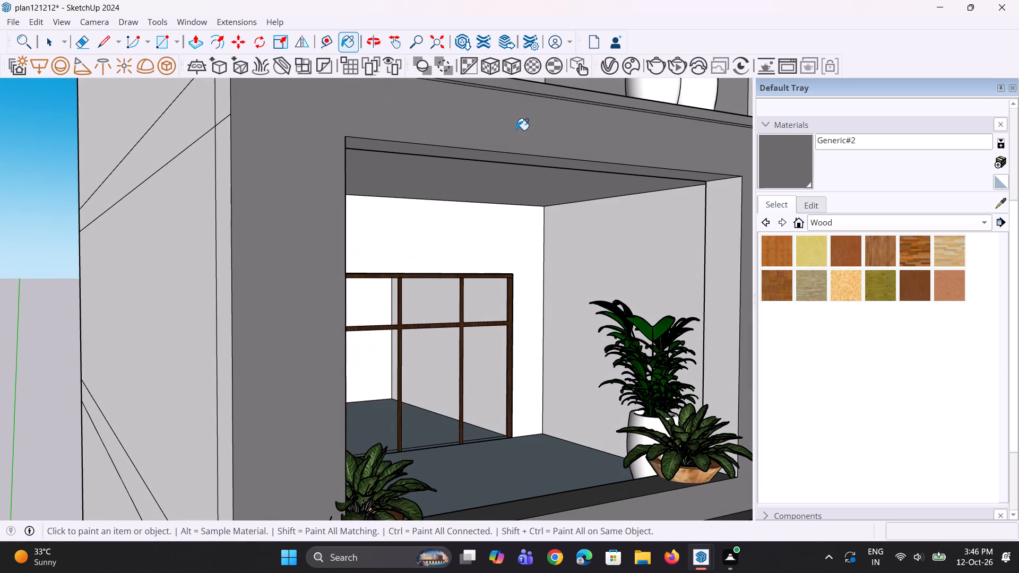
scroll(488, 245, "down", 4)
left_click(628, 277)
middle_click_drag(631, 294, 608, 259)
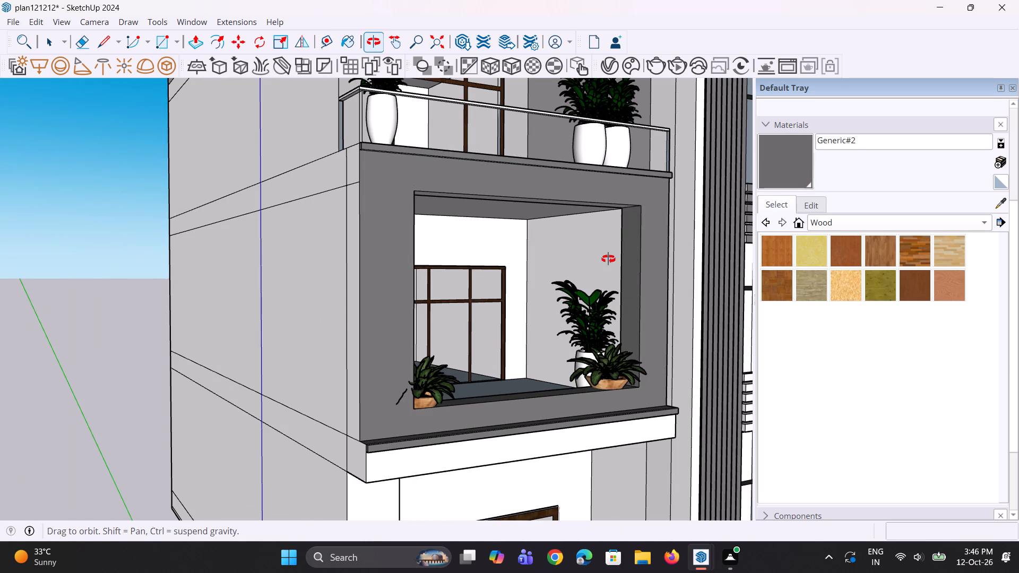
middle_click_drag(608, 259, 590, 222)
scroll(590, 181, "up", 3)
left_click(590, 180)
Paint the underside of the trim above the middle-floor balcony opening with Generic#2.
scroll(609, 153, "up", 4)
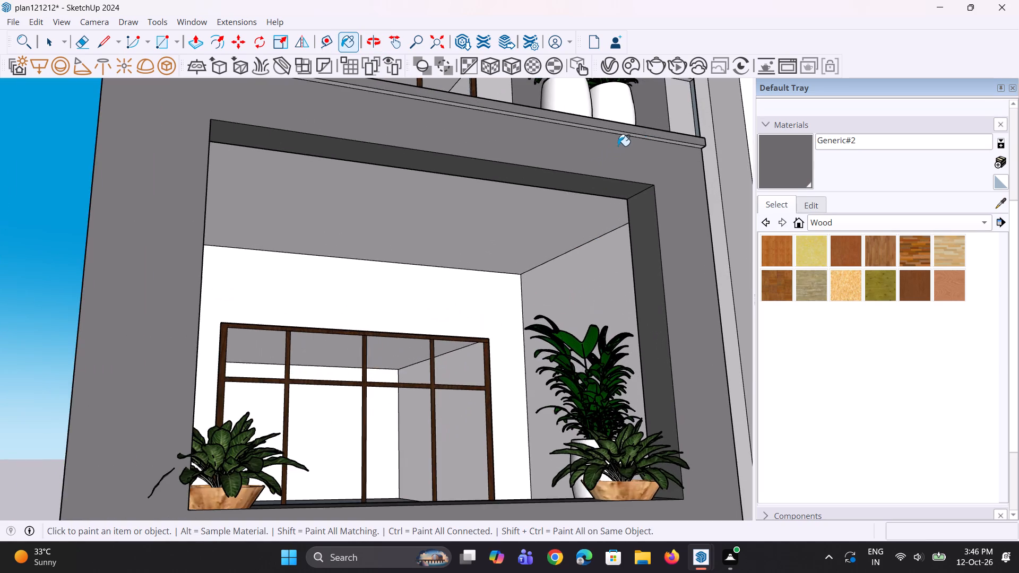
scroll(618, 146, "up", 15)
middle_click_drag(663, 159, 675, 128)
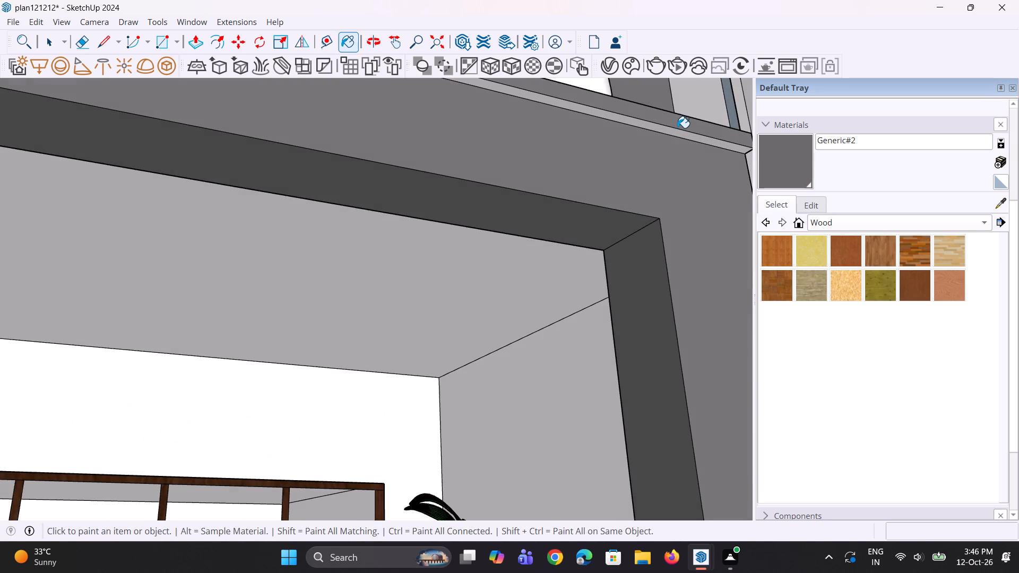
scroll(677, 128, "up", 5)
left_click(684, 135)
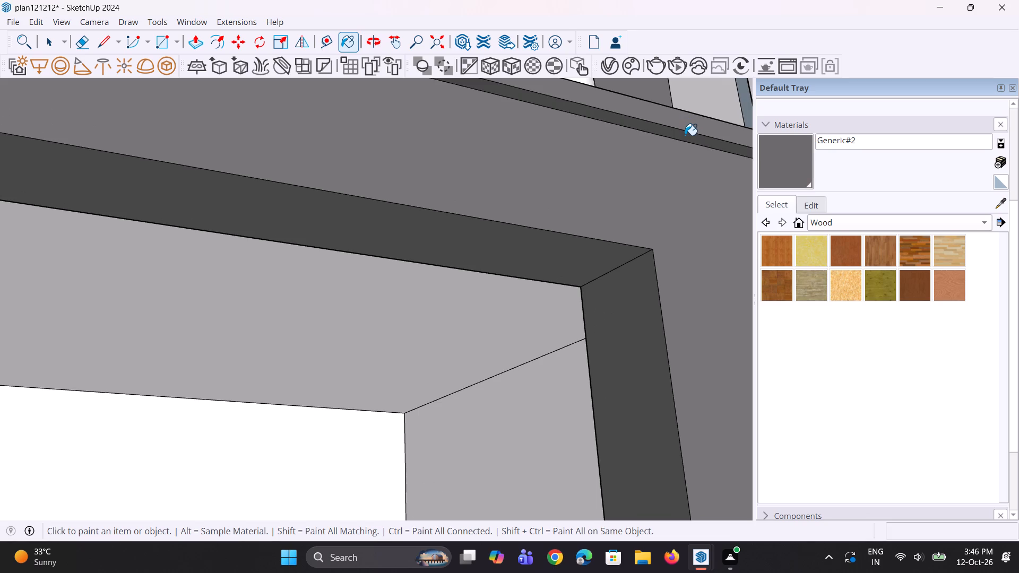
Paint the left-hand reveal of the middle-floor balcony opening with Generic#2.
scroll(685, 135, "down", 11)
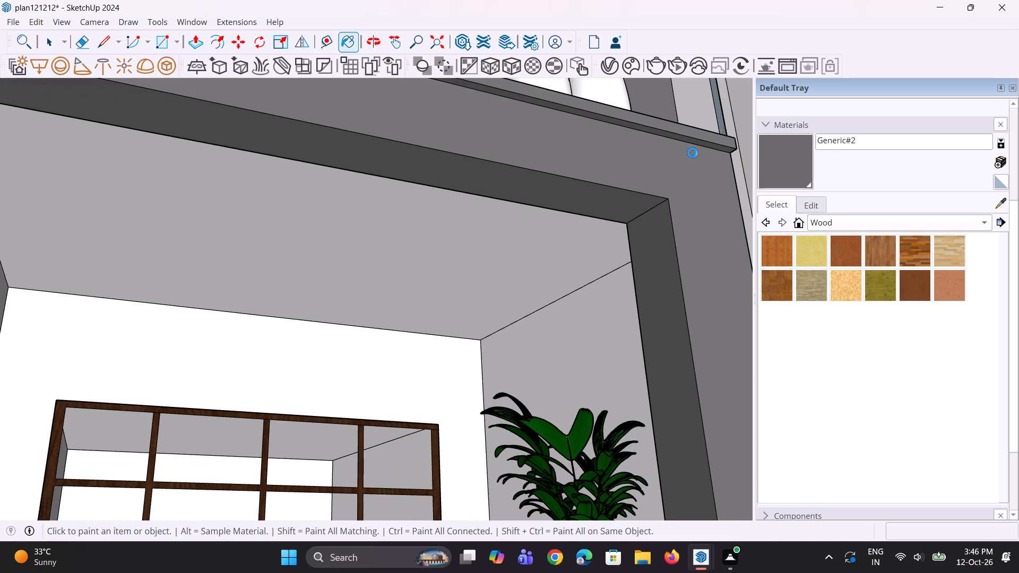
scroll(560, 170, "down", 3)
scroll(566, 214, "down", 4)
middle_click_drag(596, 257, 372, 288)
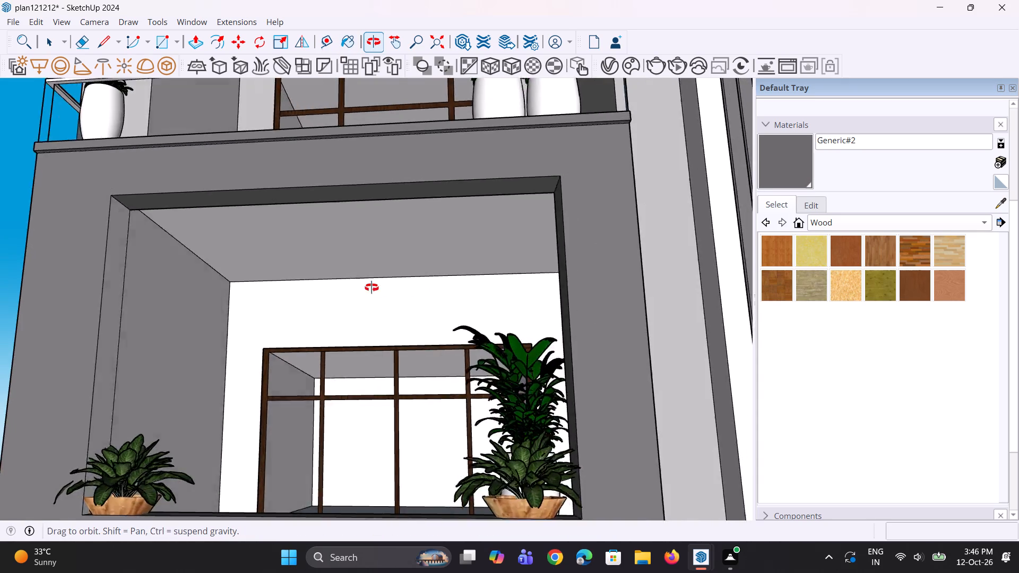
middle_click_drag(372, 288, 371, 288)
scroll(118, 279, "up", 1)
left_click(94, 286)
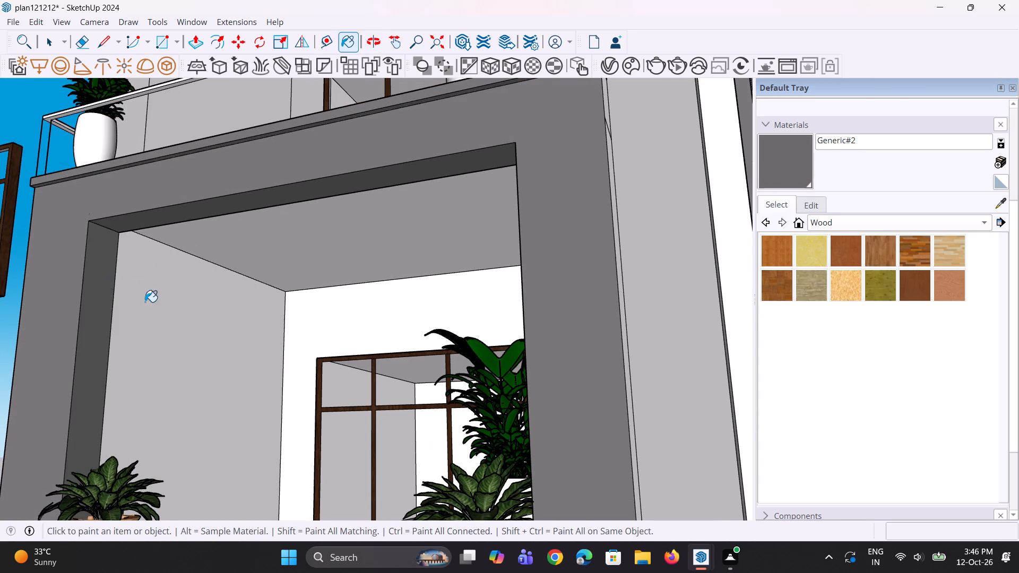
Examine the middle-floor balcony frame and the neighbouring upper balcony and vertical slats.
middle_click_drag(148, 305, 278, 323)
scroll(278, 323, "up", 1)
scroll(281, 319, "down", 2)
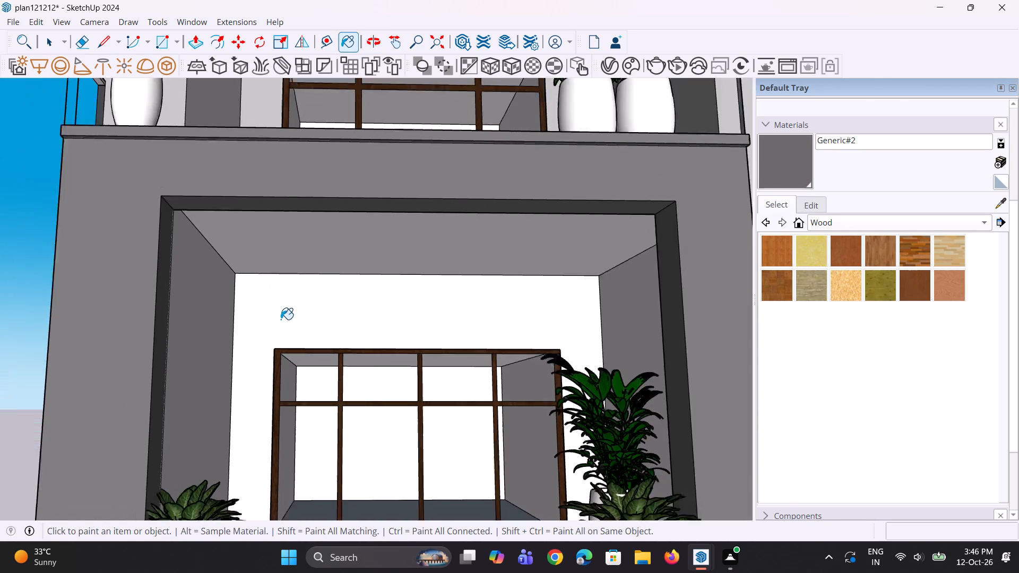
scroll(281, 319, "down", 7)
middle_click_drag(277, 310, 305, 357)
scroll(327, 357, "down", 1)
scroll(421, 255, "up", 8)
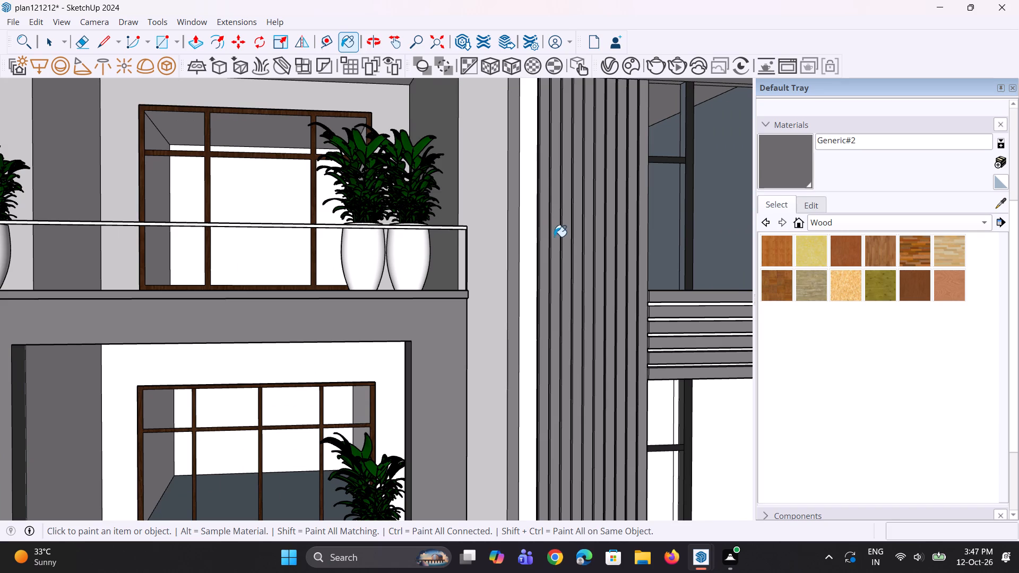
Paint the front, top and left outer faces of the tall frame around the slats and windows with Generic#2.
scroll(447, 293, "down", 9)
scroll(498, 191, "up", 4)
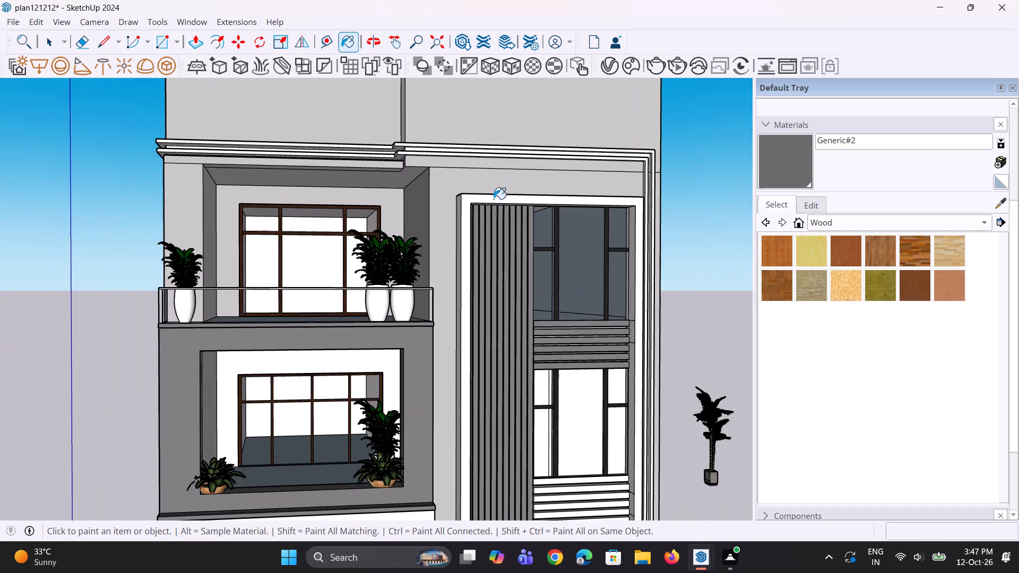
scroll(494, 199, "up", 5)
left_click(483, 198)
middle_click_drag(445, 206, 448, 256)
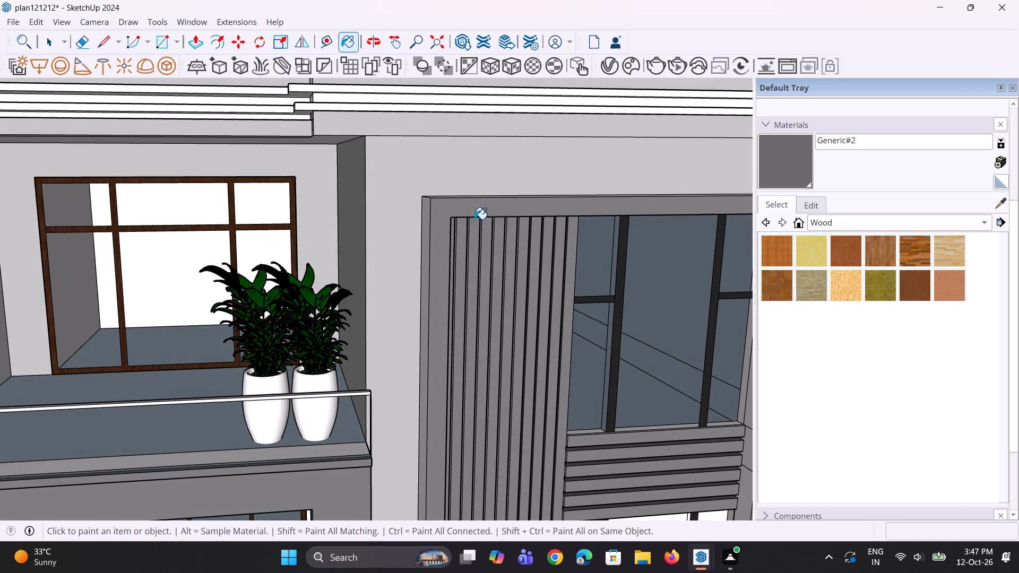
middle_click_drag(478, 213, 472, 315)
scroll(459, 239, "up", 2)
left_click(459, 239)
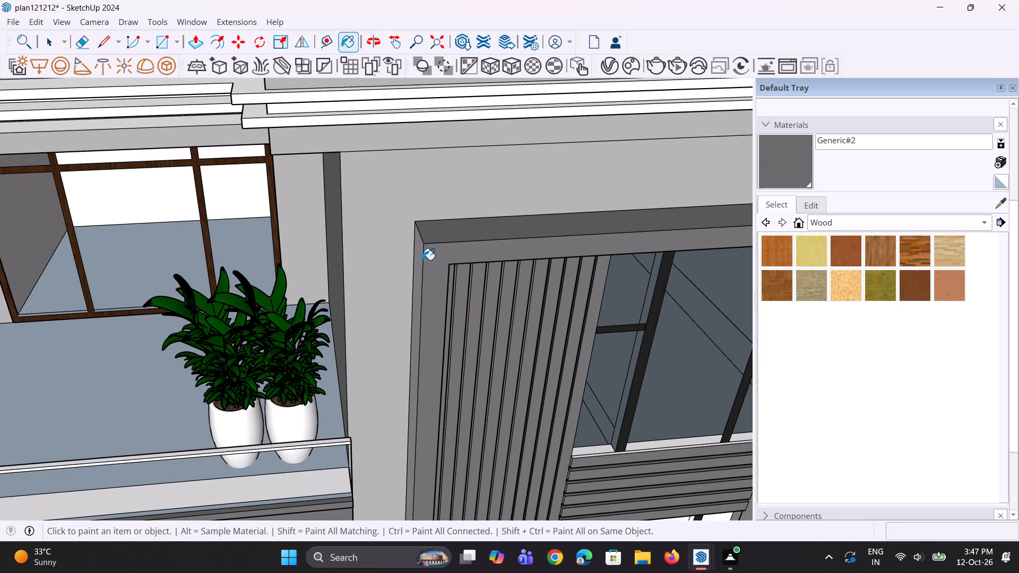
left_click(419, 257)
Paint the left inner reveal and the top underside of the tall frame with Generic#2.
middle_click_drag(586, 335, 426, 197)
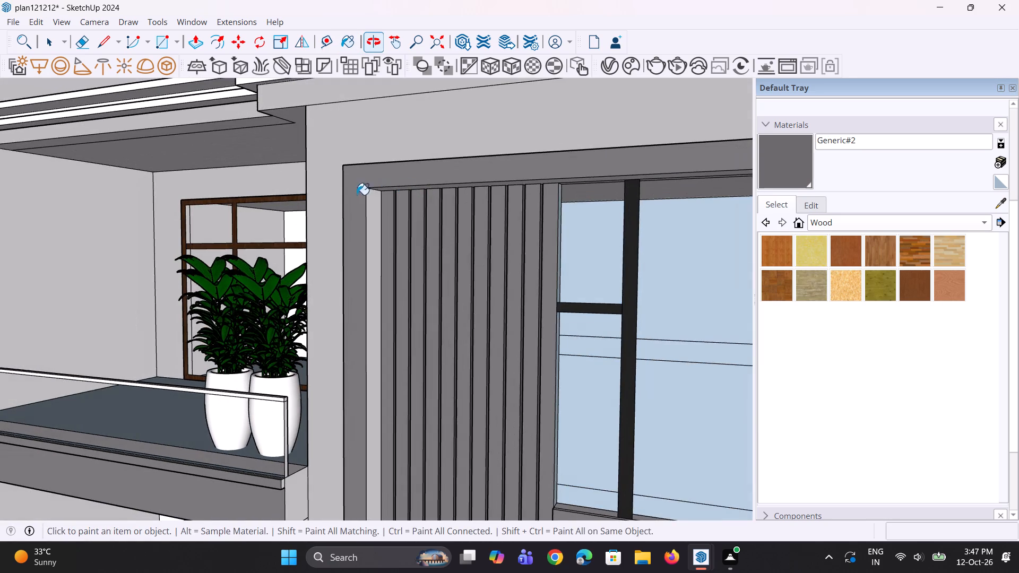
left_click(376, 211)
scroll(411, 254, "up", 1)
middle_click_drag(412, 248, 421, 189)
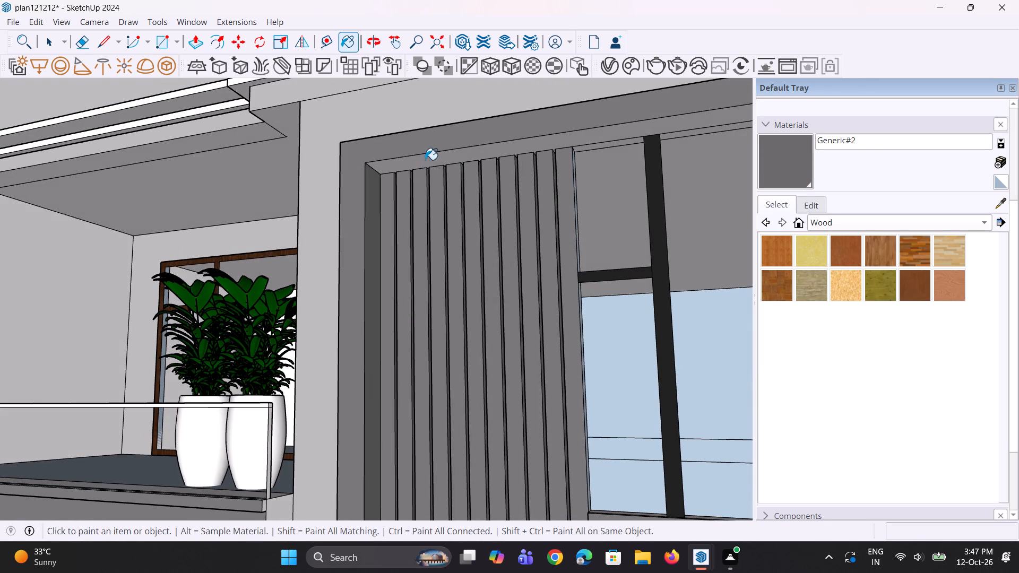
left_click(425, 160)
Paint the right outer side face of the tall frame with Generic#2.
scroll(393, 238, "down", 7)
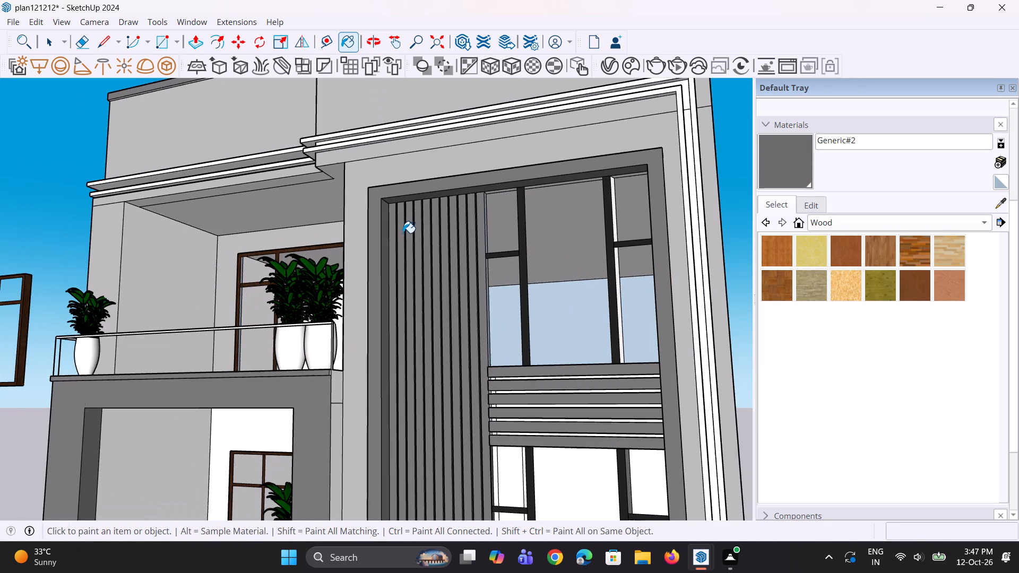
scroll(403, 233, "down", 3)
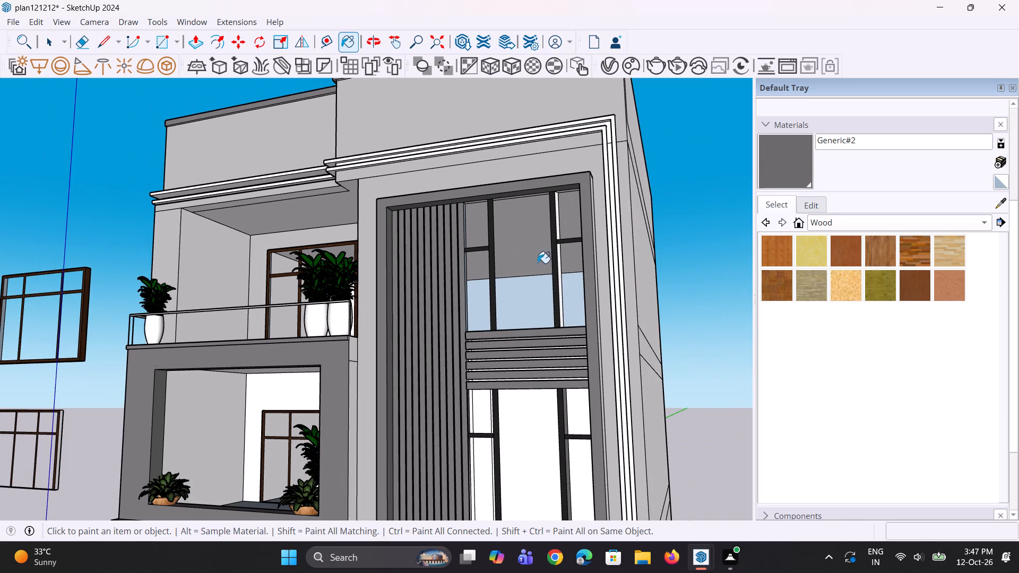
middle_click_drag(650, 328, 631, 327)
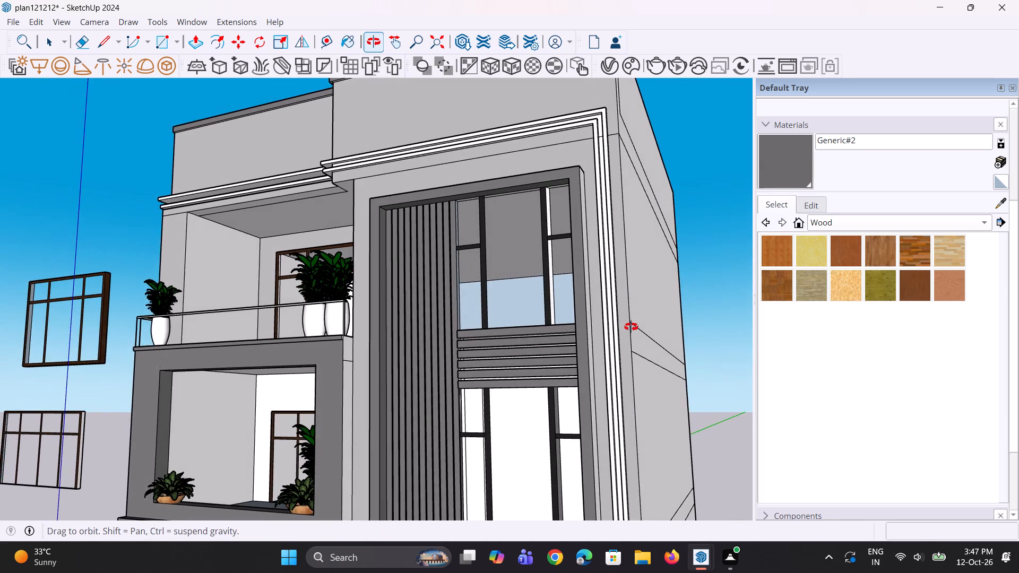
middle_click_drag(631, 327, 617, 320)
scroll(599, 289, "up", 4)
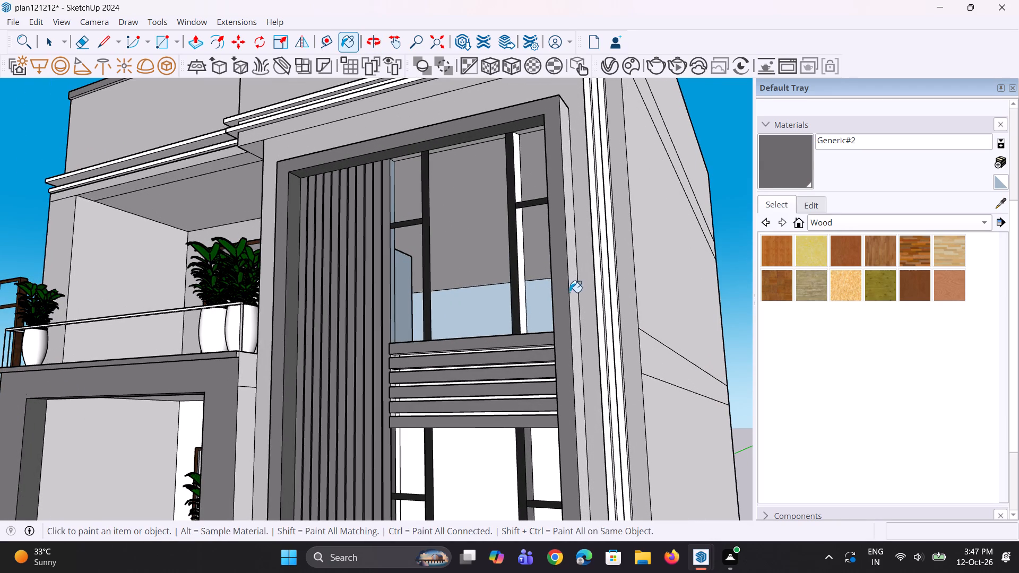
left_click(571, 293)
Paint the front and outer side of the tall frame's right leg at its base, including the bottom strip, with Generic#2.
scroll(572, 293, "down", 10)
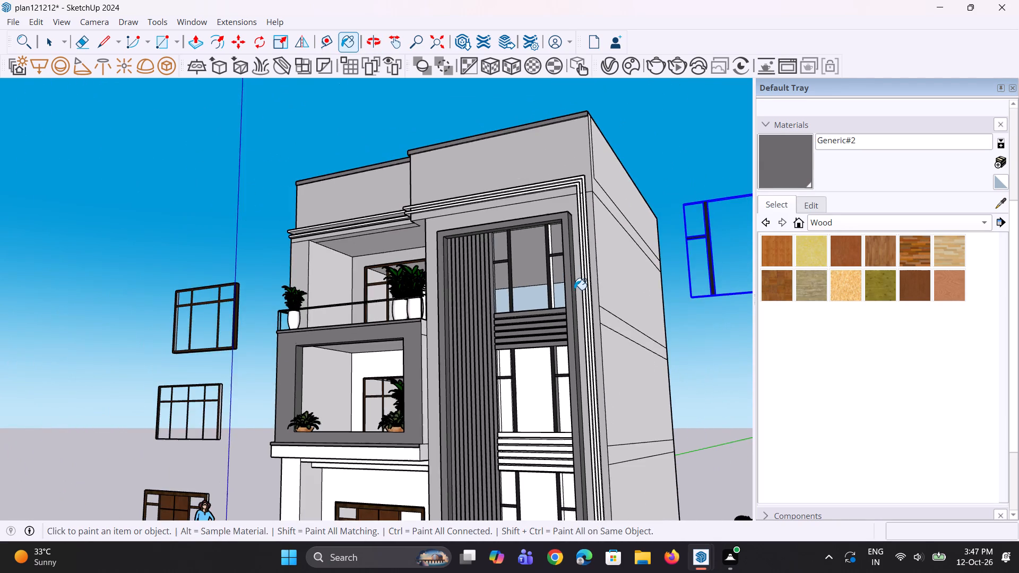
scroll(572, 285, "down", 4)
middle_click_drag(520, 369, 616, 392)
scroll(542, 438, "up", 3)
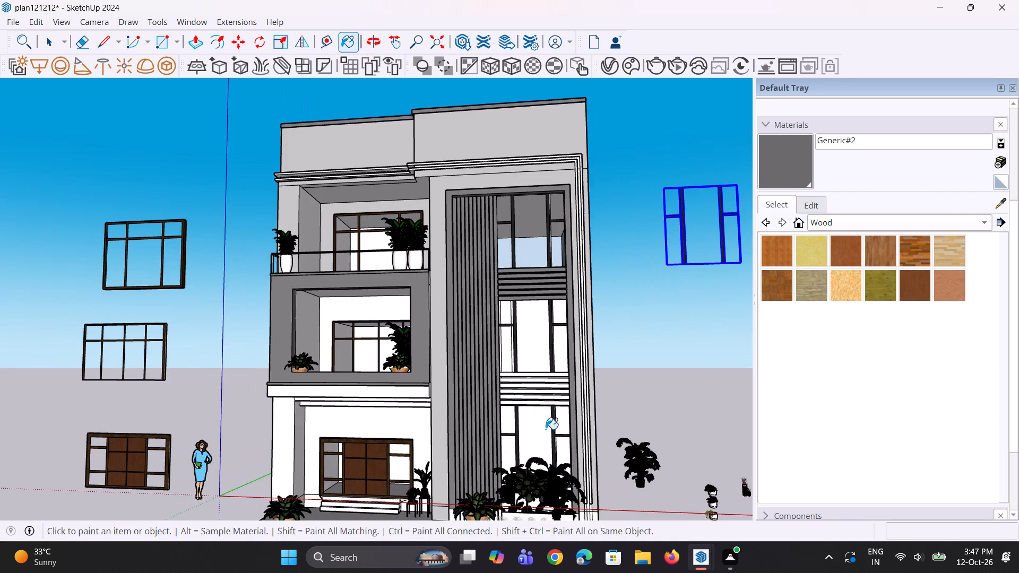
scroll(582, 487, "up", 1)
scroll(531, 277, "down", 5)
scroll(548, 463, "up", 3)
scroll(561, 416, "up", 2)
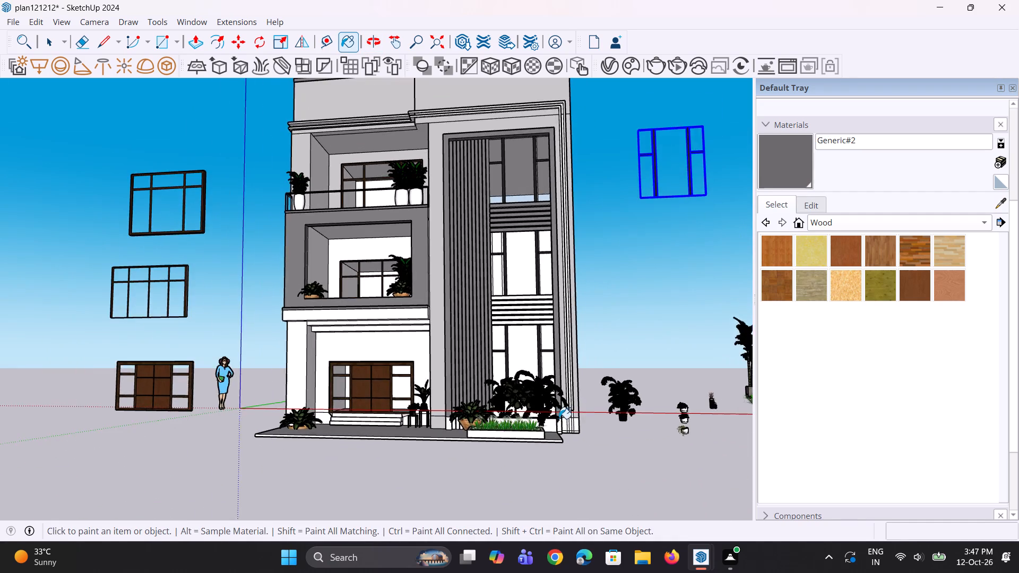
scroll(559, 419, "up", 13)
left_click(564, 421)
middle_click_drag(598, 435, 597, 438)
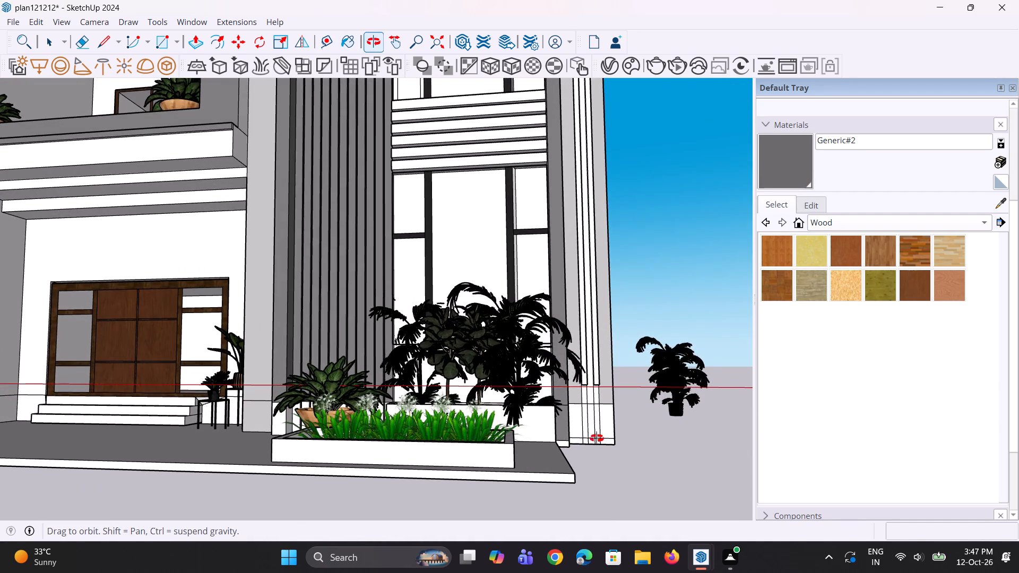
middle_click_drag(597, 438, 548, 454)
scroll(555, 441, "up", 8)
left_click(560, 430)
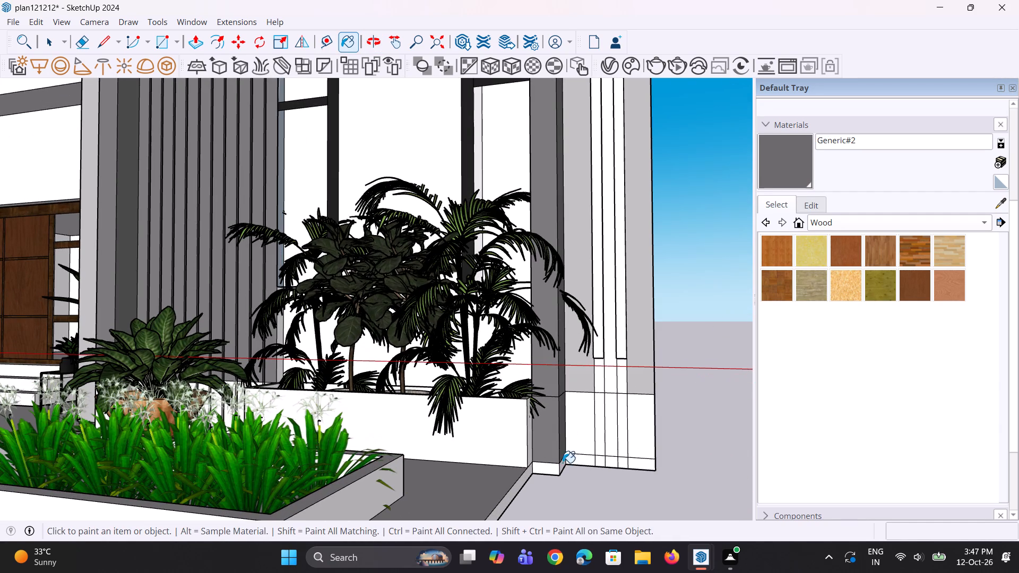
left_click(559, 468)
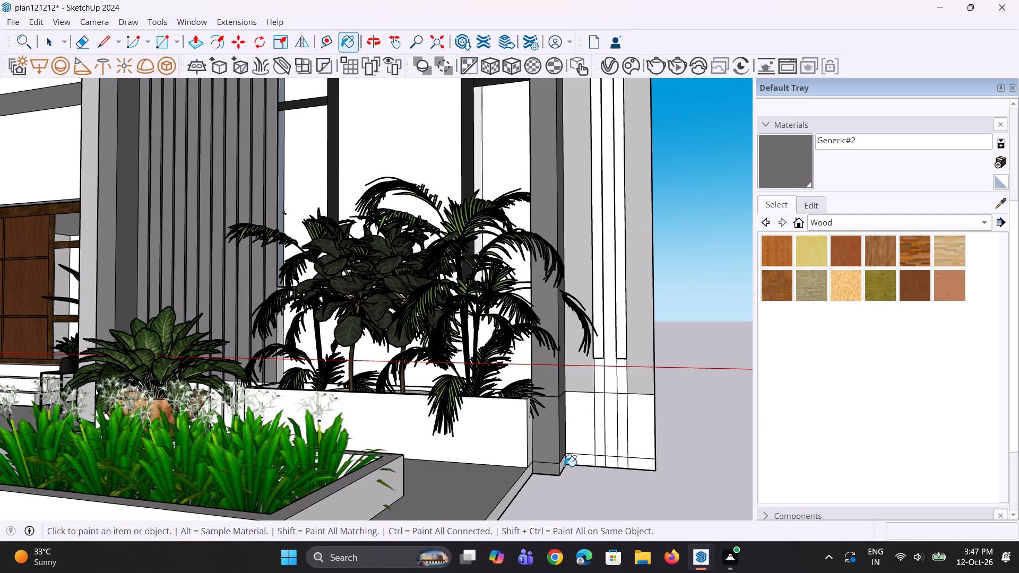
left_click(564, 466)
Paint the front, outer and inner faces at the base of the tall frame's left leg with Generic#2.
scroll(572, 450, "down", 10)
middle_click_drag(367, 444, 431, 442)
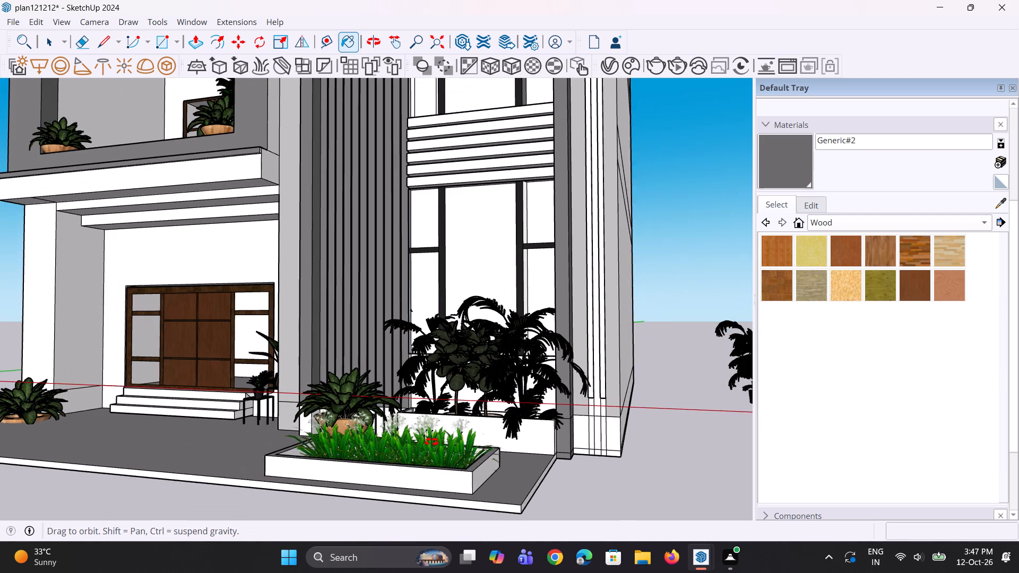
middle_click_drag(431, 442, 583, 422)
scroll(350, 424, "up", 10)
left_click(318, 429)
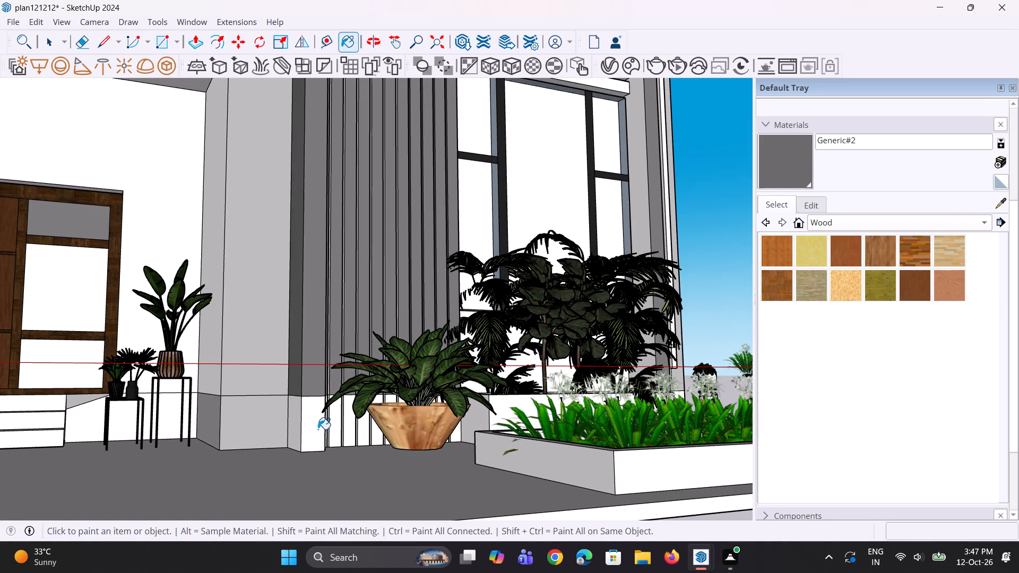
left_click(298, 414)
middle_click_drag(363, 423, 215, 410)
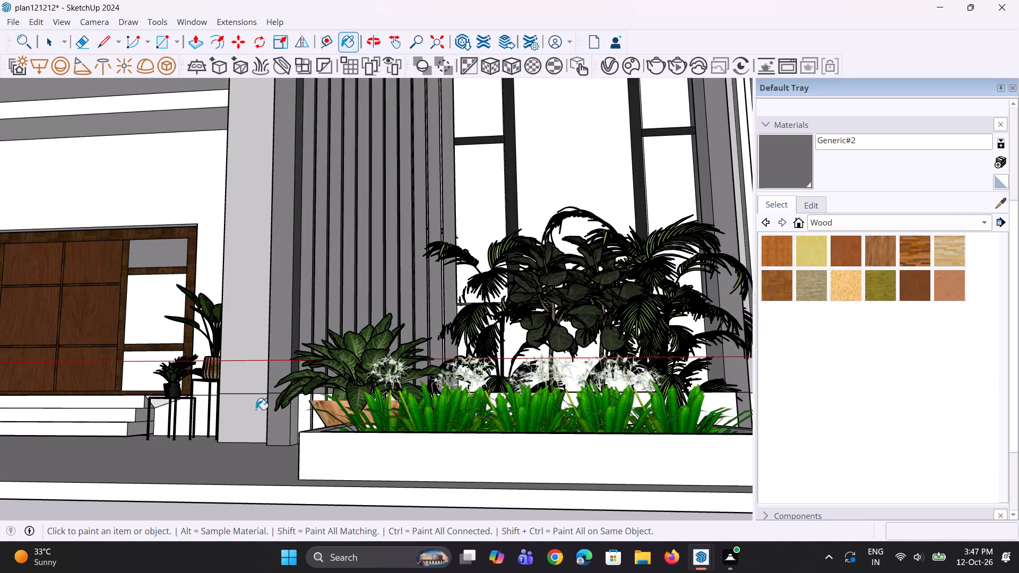
scroll(288, 410, "up", 10)
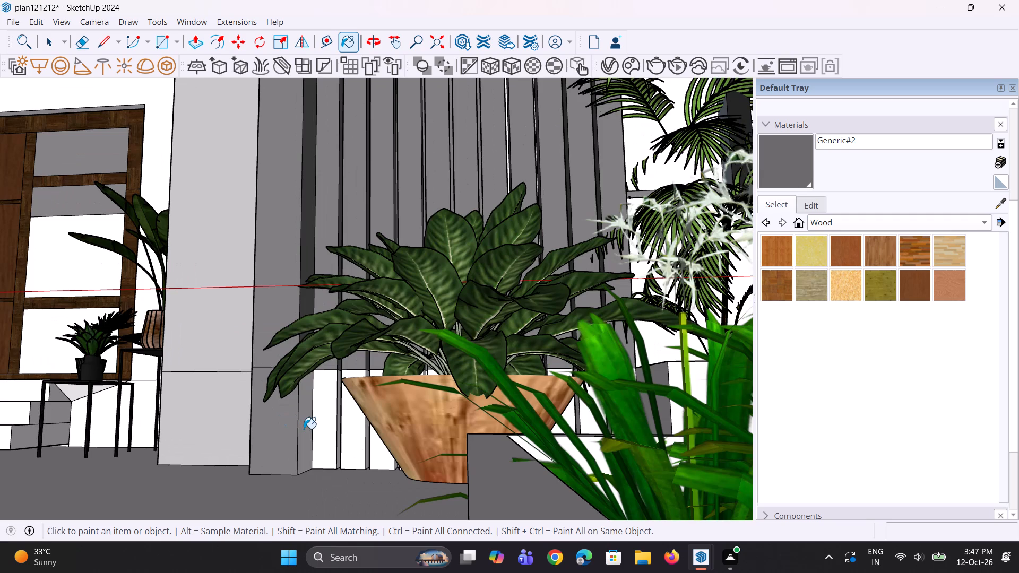
left_click(304, 429)
scroll(322, 395, "down", 4)
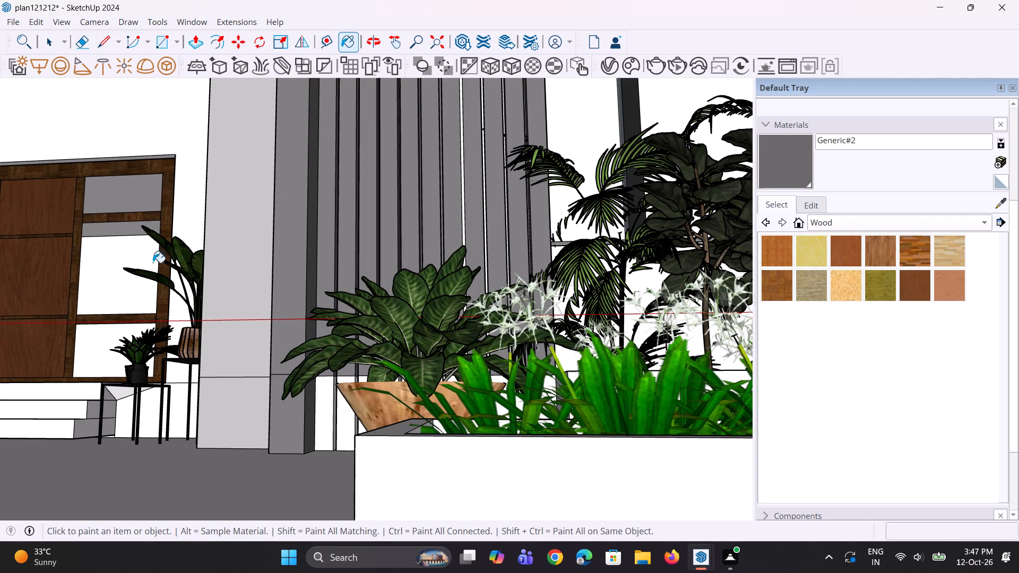
Paint the base sections and side faces of the first slats beside the tall frame's left leg with Generic#2.
middle_click_drag(169, 280, 299, 377)
scroll(323, 378, "up", 7)
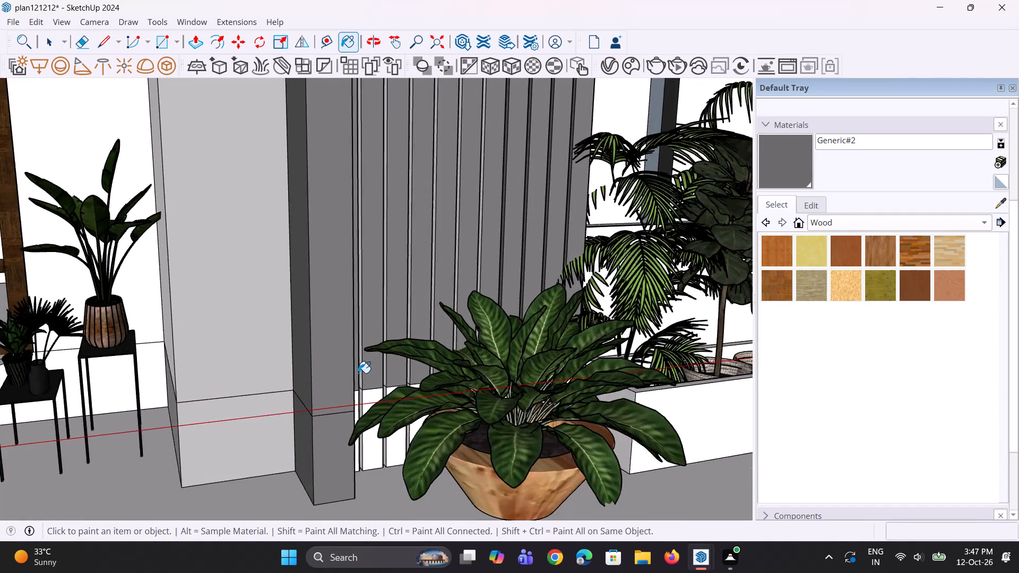
scroll(358, 373, "up", 5)
left_click(353, 437)
left_click(374, 422)
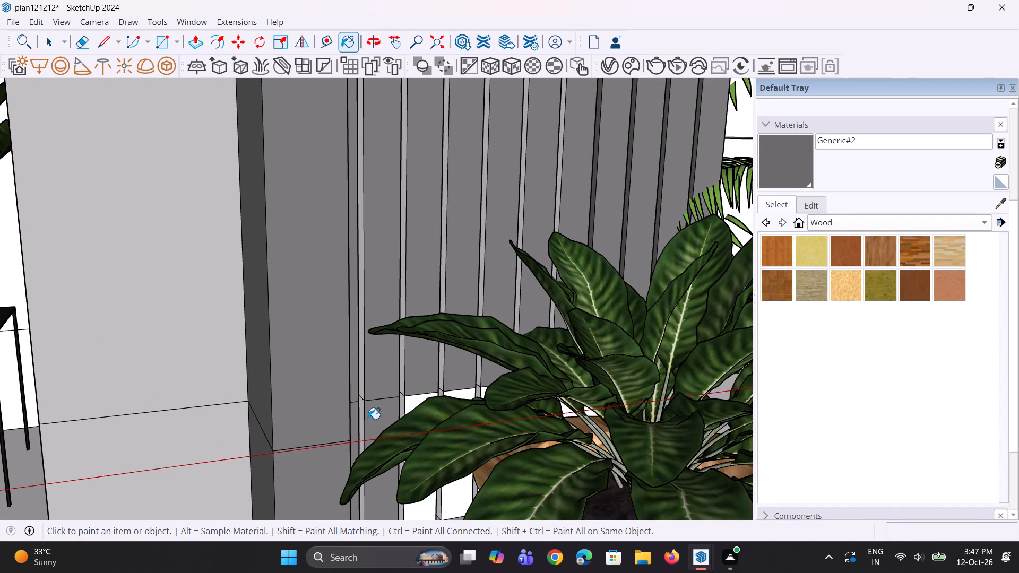
left_click(361, 407)
left_click(362, 381)
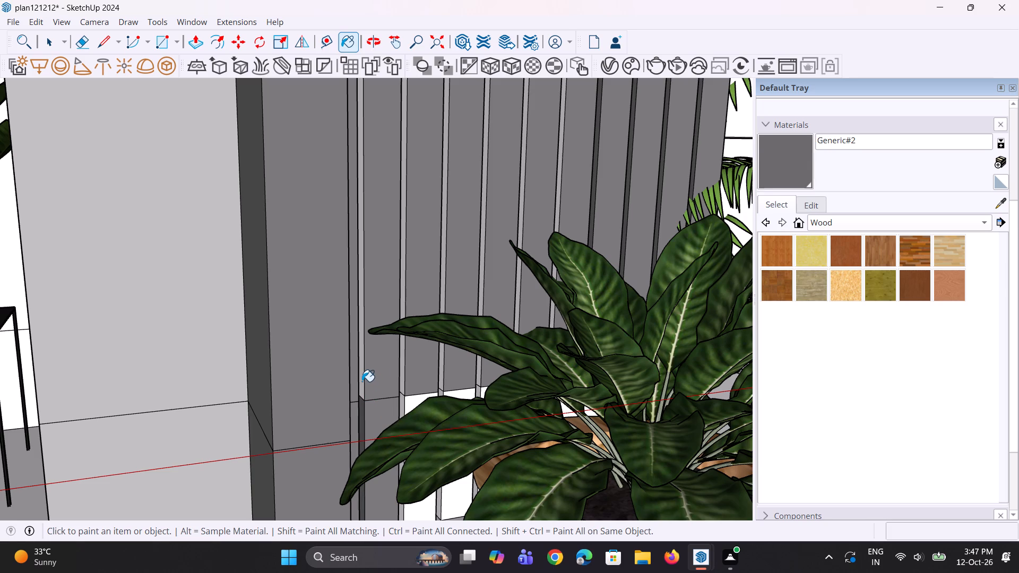
left_click(400, 370)
scroll(402, 394, "up", 3)
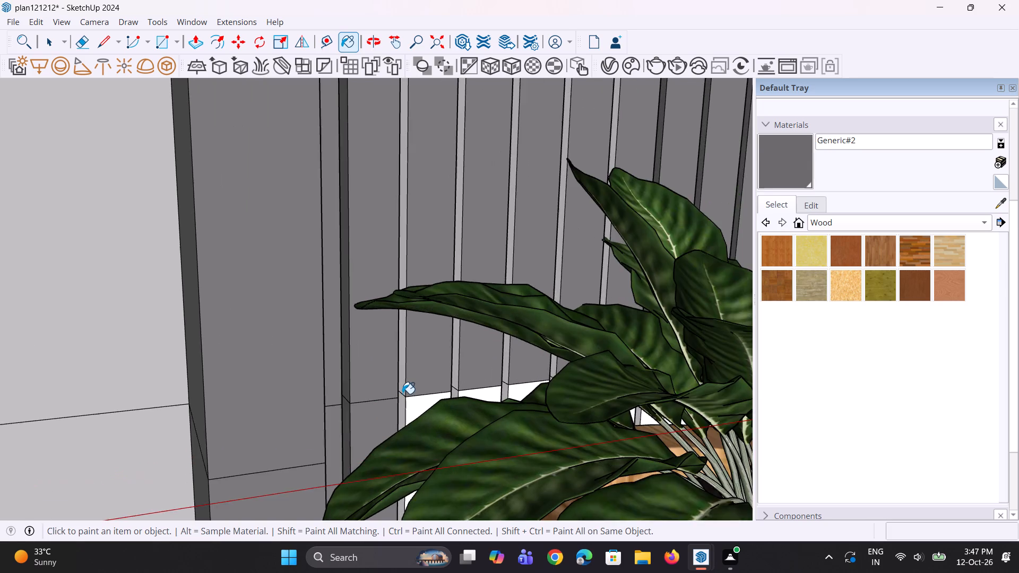
scroll(402, 394, "up", 4)
left_click(404, 405)
left_click(398, 382)
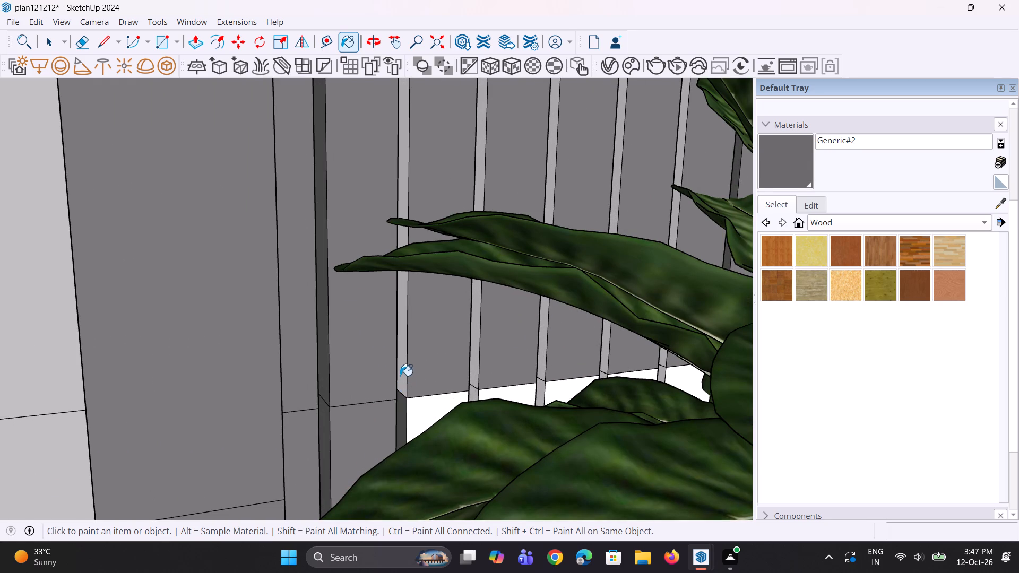
left_click(405, 372)
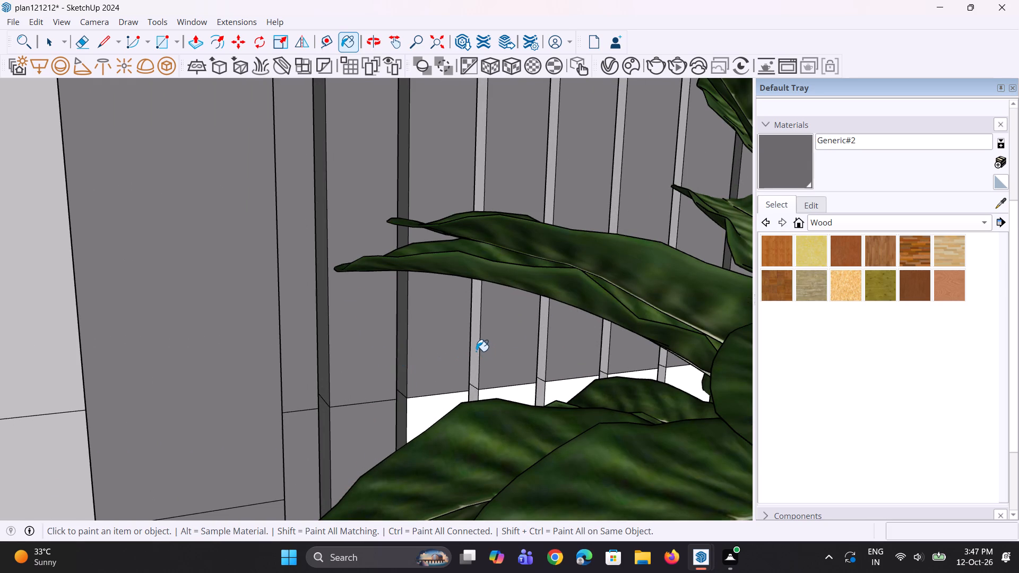
Paint the side faces and base sections of the next two slats, behind the potted plant's leaves, with Generic#2.
left_click(476, 351)
middle_click_drag(477, 361, 480, 401)
scroll(472, 416, "up", 3)
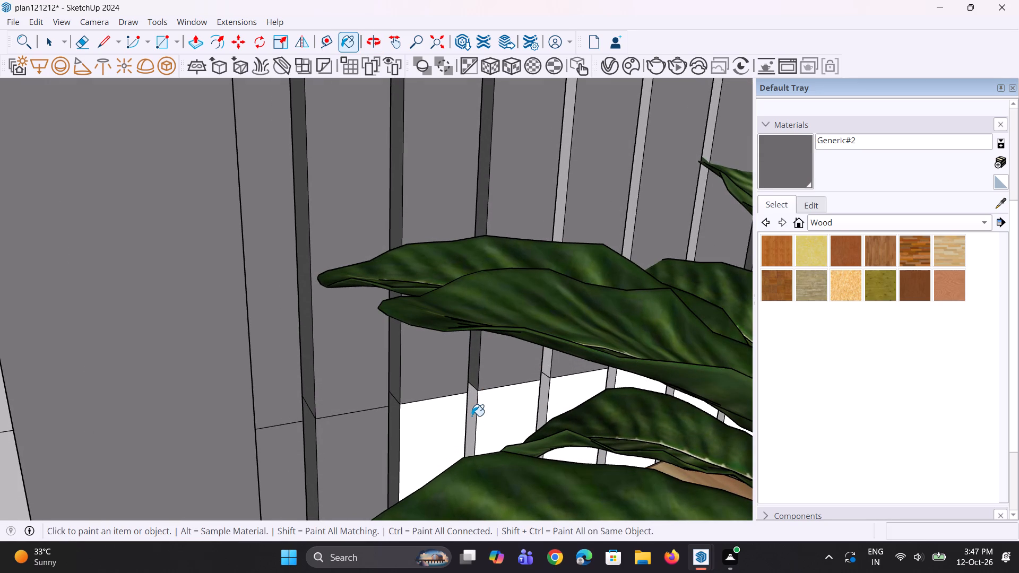
left_click(472, 416)
left_click(433, 437)
left_click(482, 428)
left_click(545, 401)
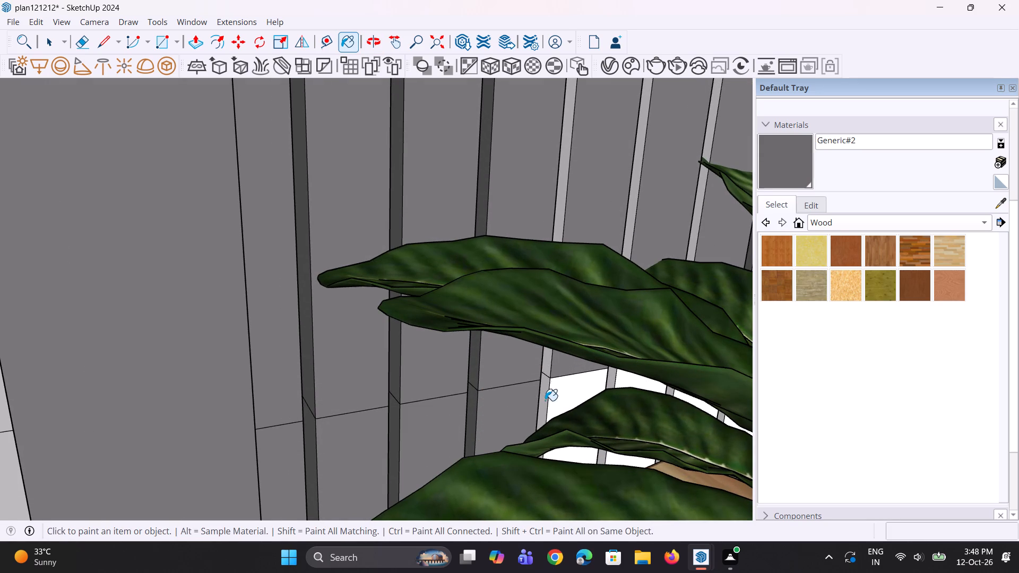
left_click(543, 364)
left_click(546, 364)
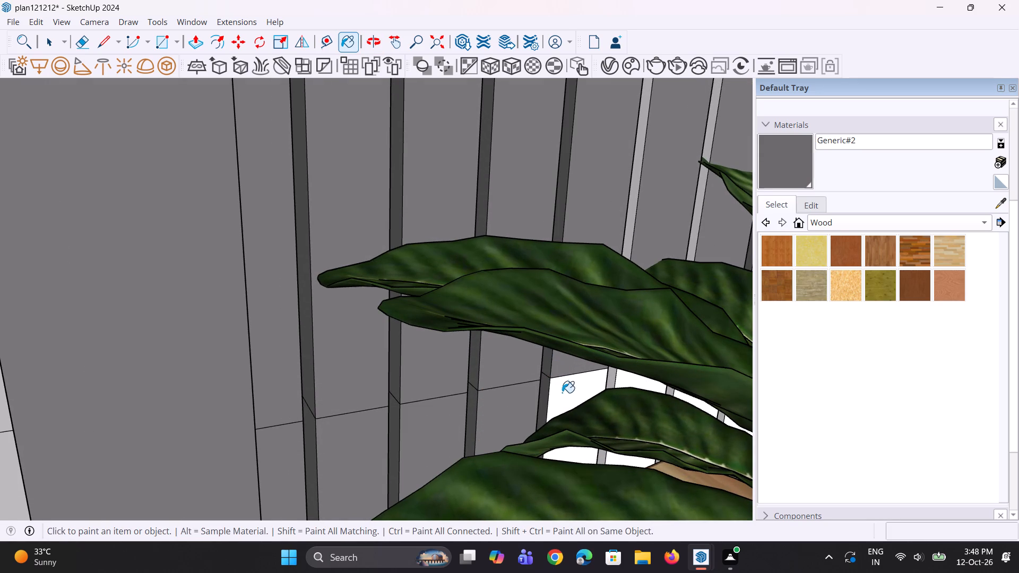
left_click(563, 396)
Paint the side faces and base sections of the next two slats behind the potted plant's leaves with Generic#2.
scroll(487, 394, "down", 5)
middle_click_drag(504, 342, 581, 454)
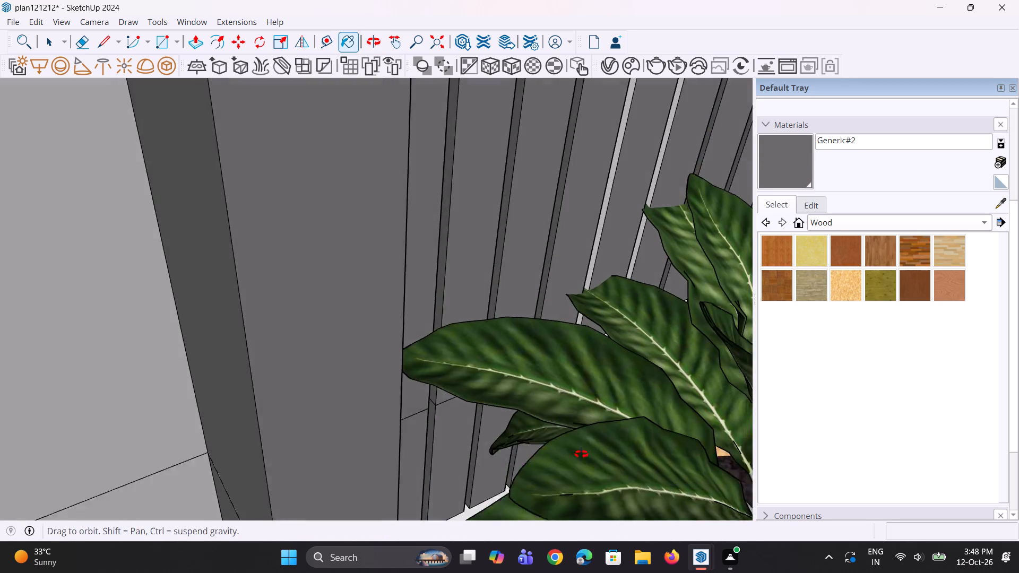
middle_click_drag(581, 454, 592, 456)
scroll(582, 349, "up", 9)
scroll(583, 293, "up", 8)
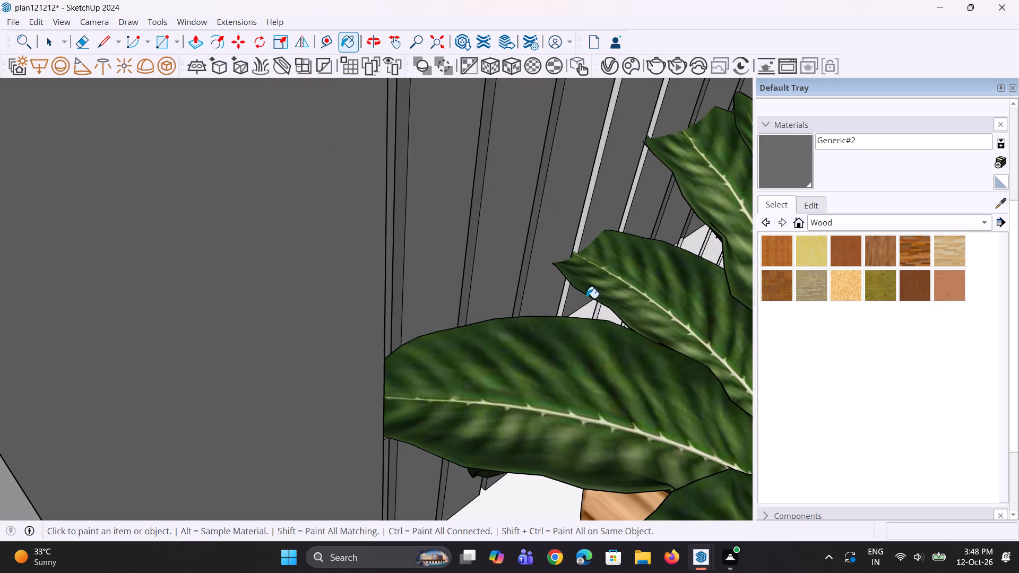
scroll(586, 298, "up", 7)
middle_click_drag(593, 319, 573, 345)
scroll(550, 351, "up", 3)
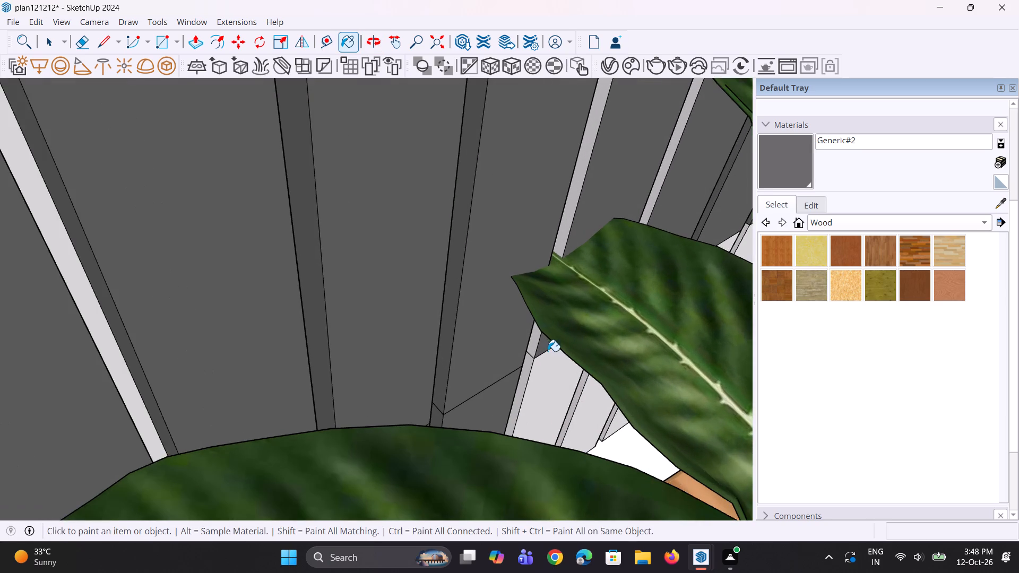
scroll(541, 351, "up", 2)
left_click(531, 333)
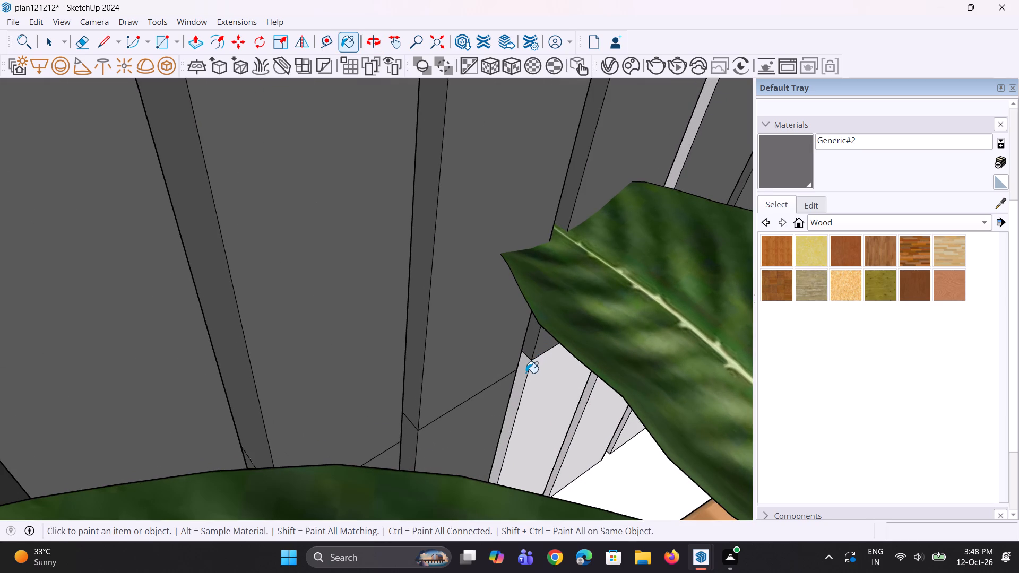
left_click(526, 373)
left_click(542, 385)
left_click(592, 413)
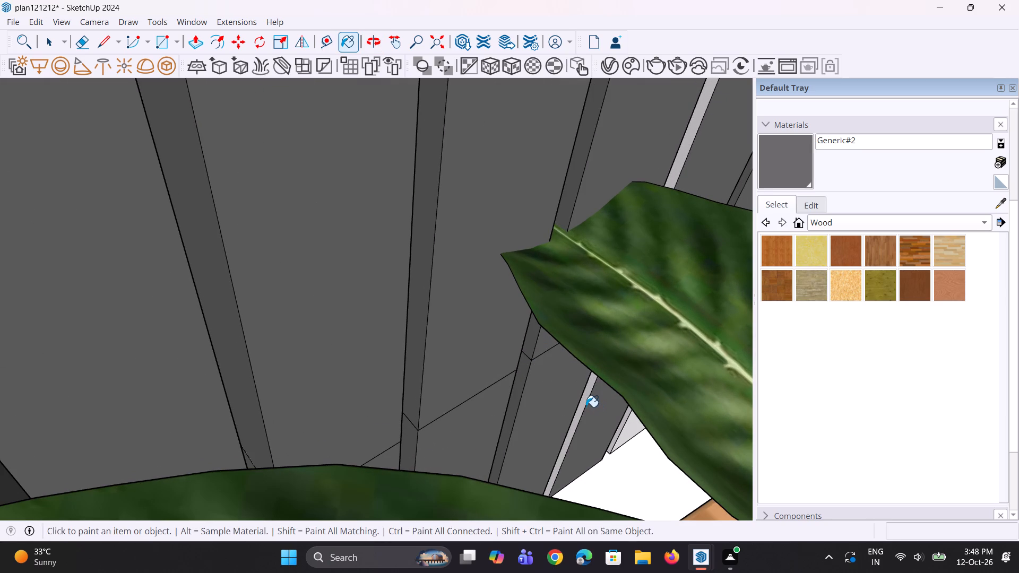
left_click(584, 403)
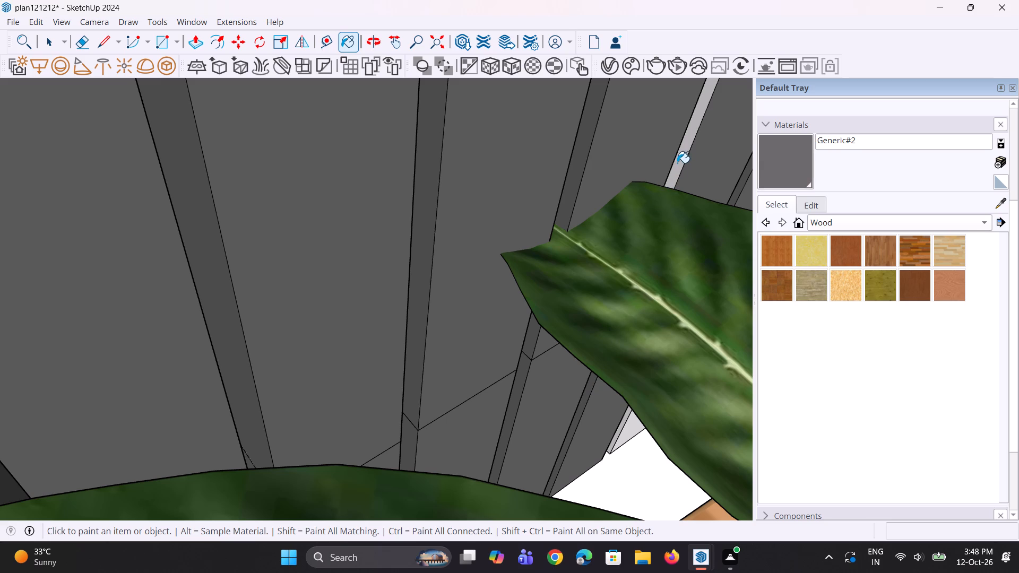
left_click(677, 163)
Paint the front and side base faces of the following slat, visible between the plant's leaves, with Generic#2.
scroll(529, 320, "down", 8)
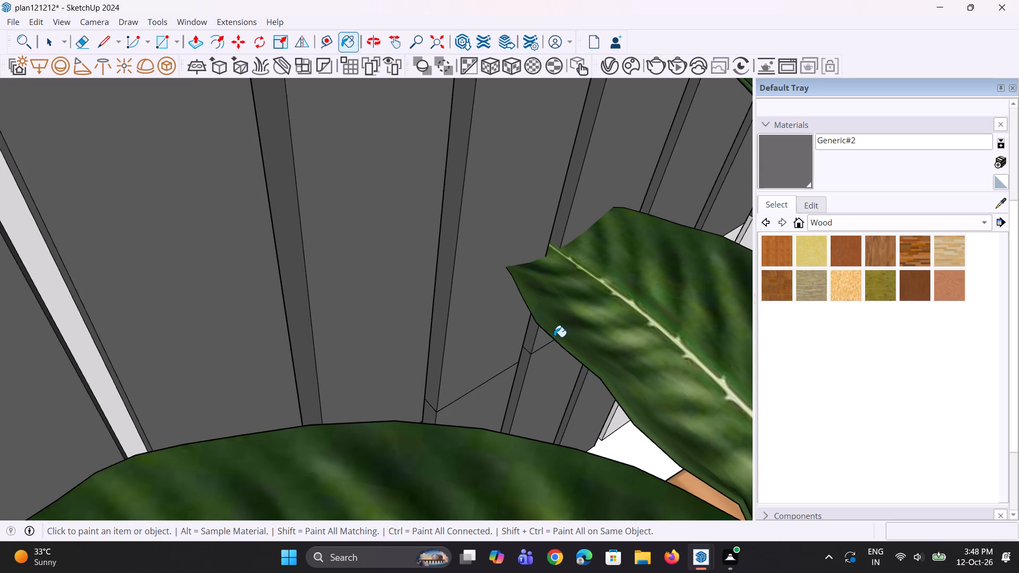
middle_click_drag(236, 360, 117, 373)
scroll(269, 310, "down", 5)
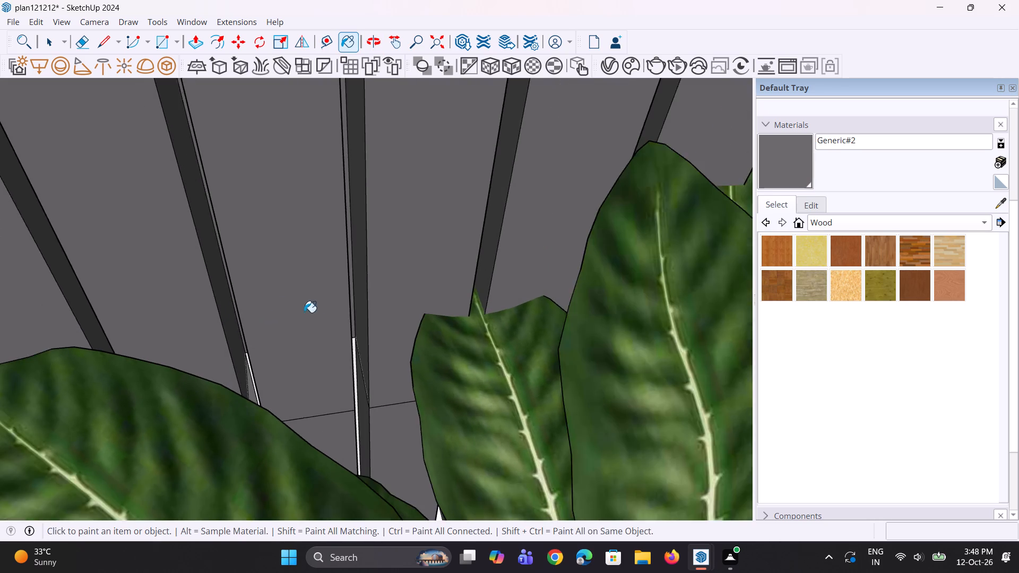
middle_click_drag(413, 289, 527, 310)
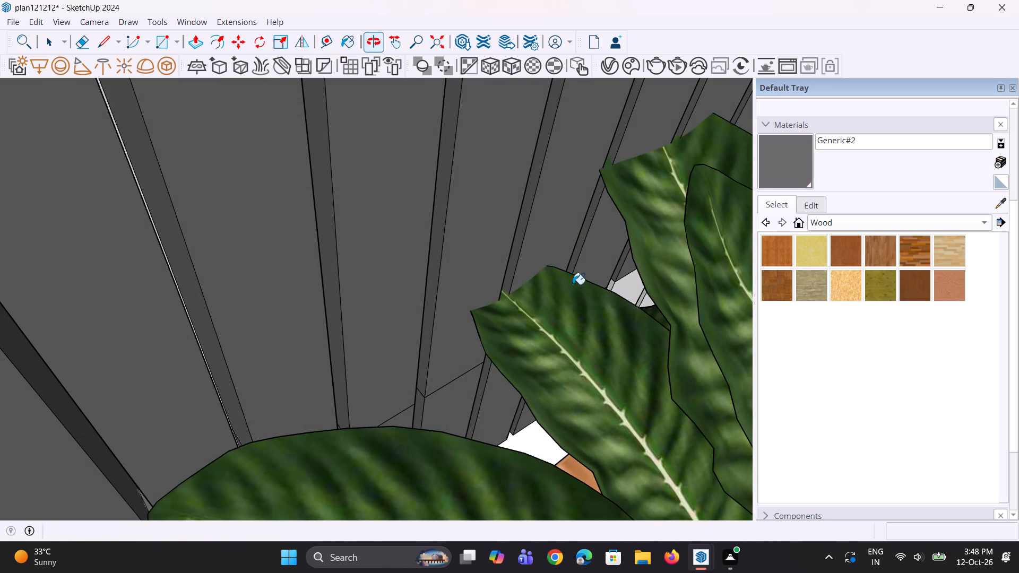
scroll(573, 284, "up", 3)
scroll(634, 273, "up", 12)
left_click(624, 297)
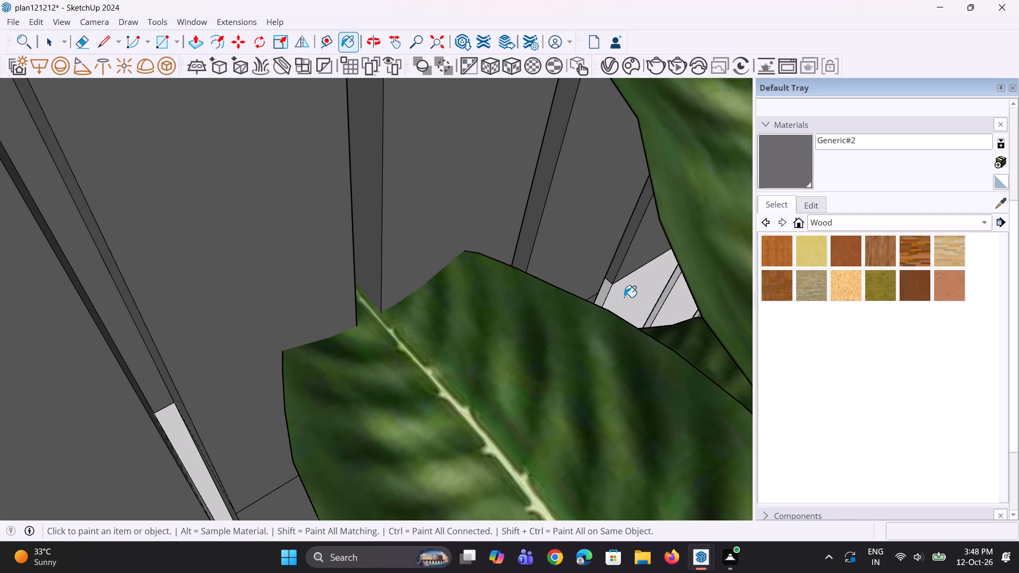
left_click(605, 292)
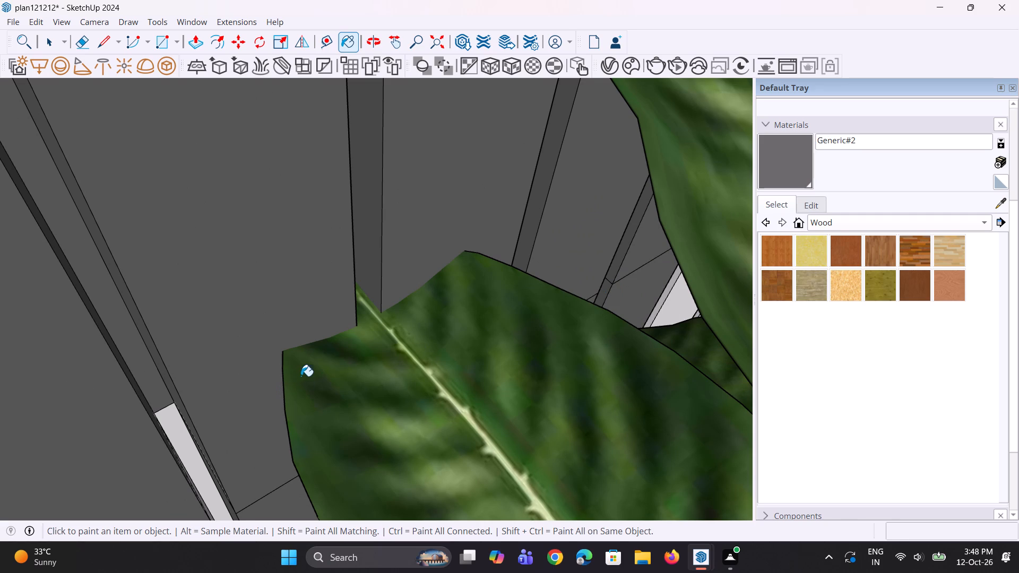
Paint the side and front base faces of the next slat farther along behind the leaves with Generic#2.
scroll(301, 376, "down", 2)
middle_click_drag(465, 339, 531, 384)
scroll(559, 299, "up", 3)
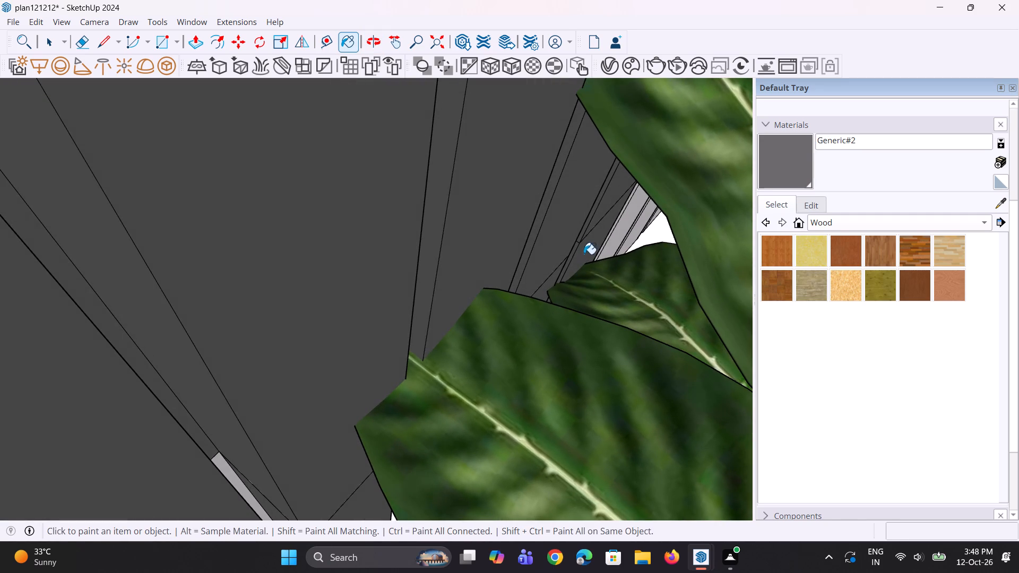
scroll(584, 254, "up", 9)
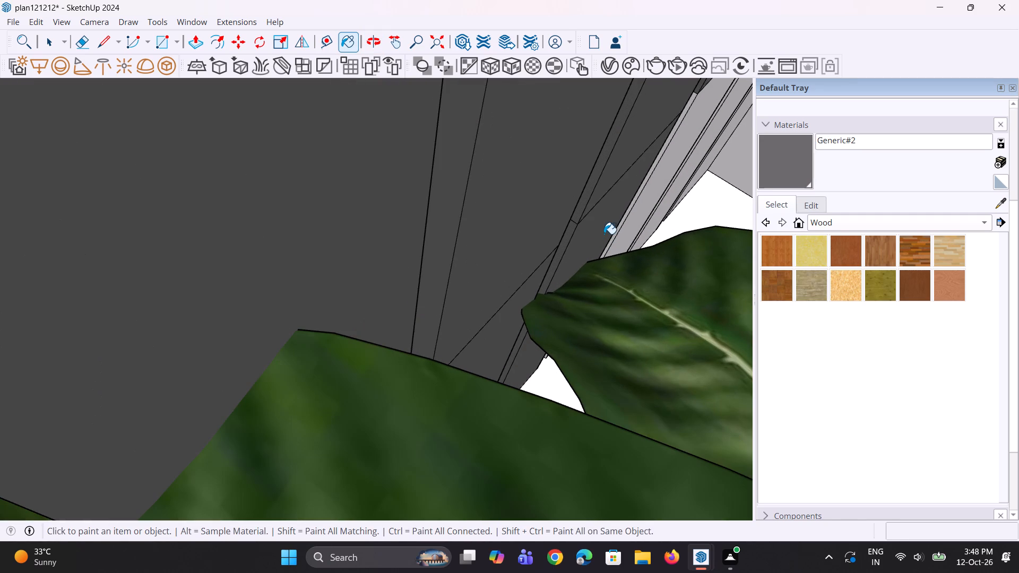
middle_click_drag(702, 183, 654, 150)
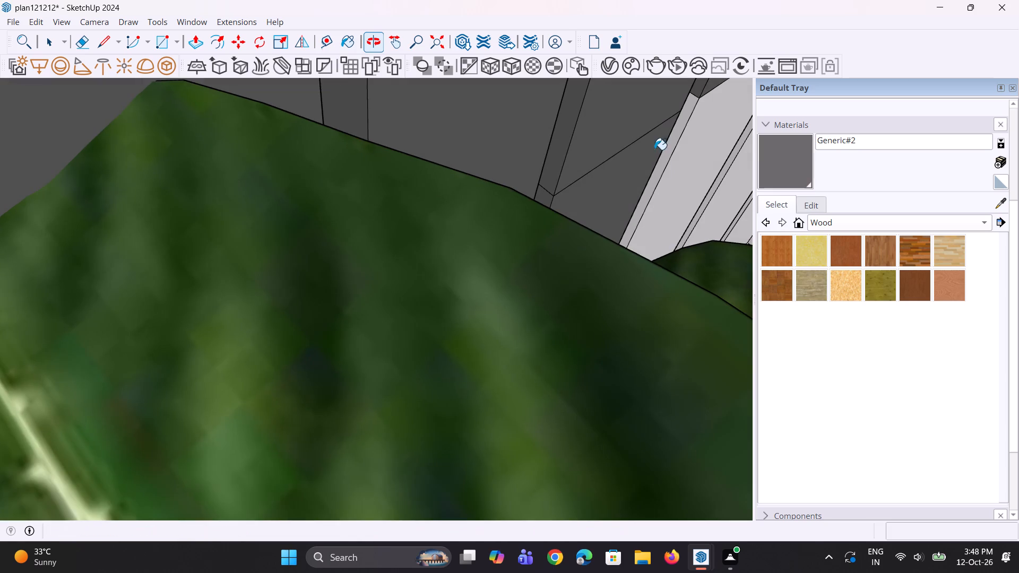
scroll(678, 155, "up", 2)
left_click(670, 138)
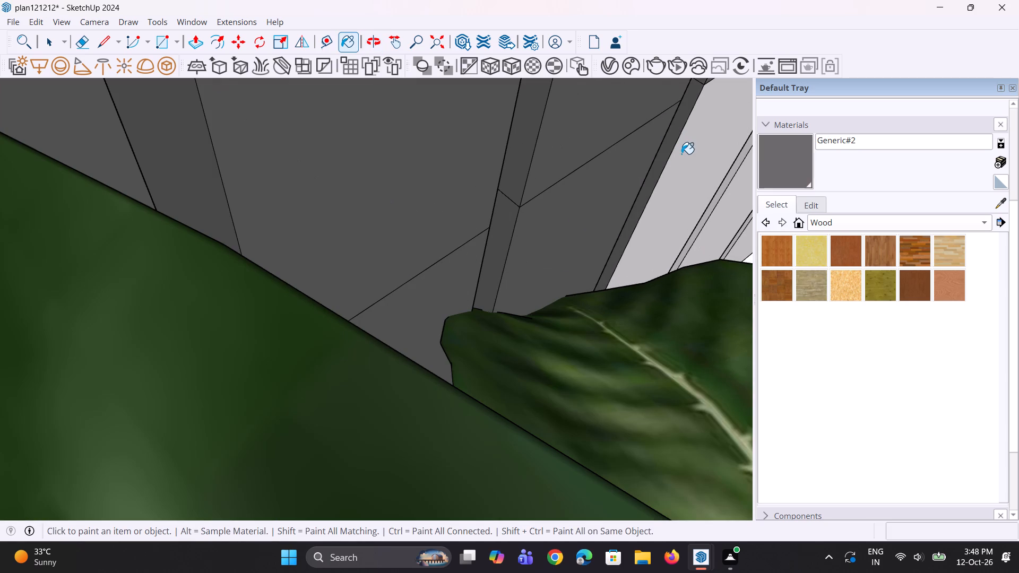
left_click(681, 154)
Paint the front and side base faces of the last two unpainted slats behind the plant with Generic#2.
scroll(615, 229, "down", 5)
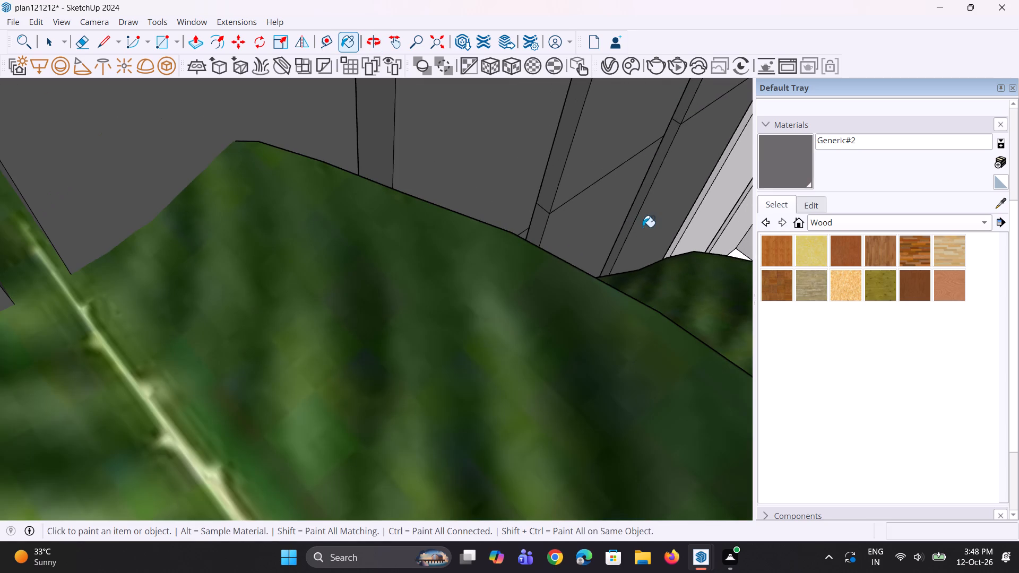
scroll(515, 223, "down", 4)
scroll(696, 213, "up", 7)
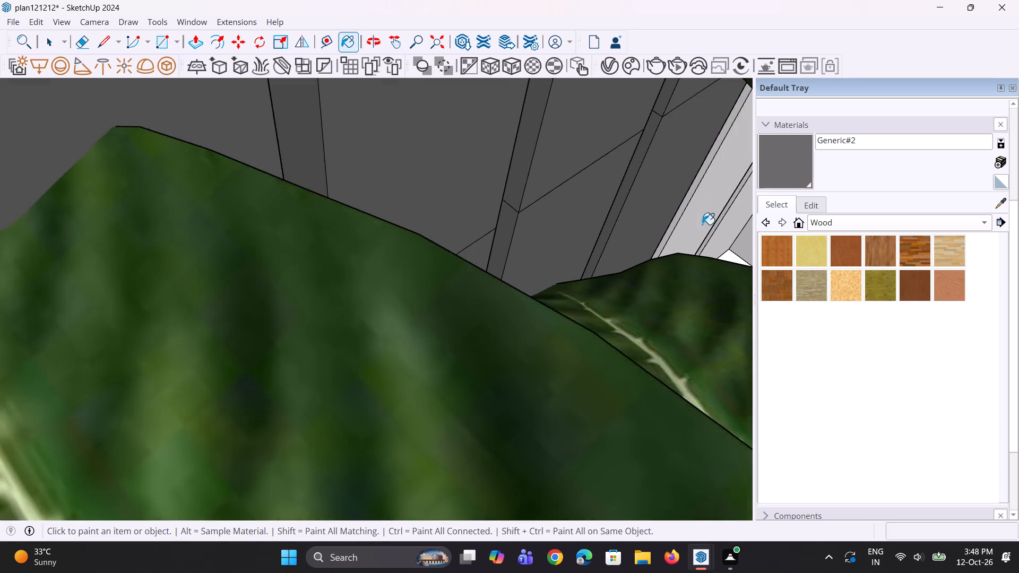
left_click(702, 224)
left_click(681, 199)
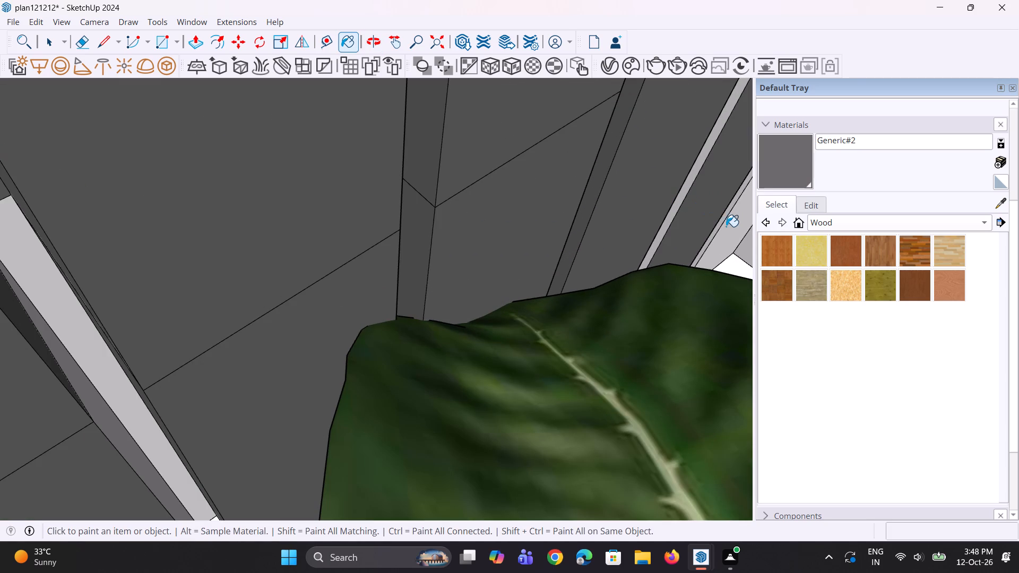
left_click(729, 228)
left_click(722, 219)
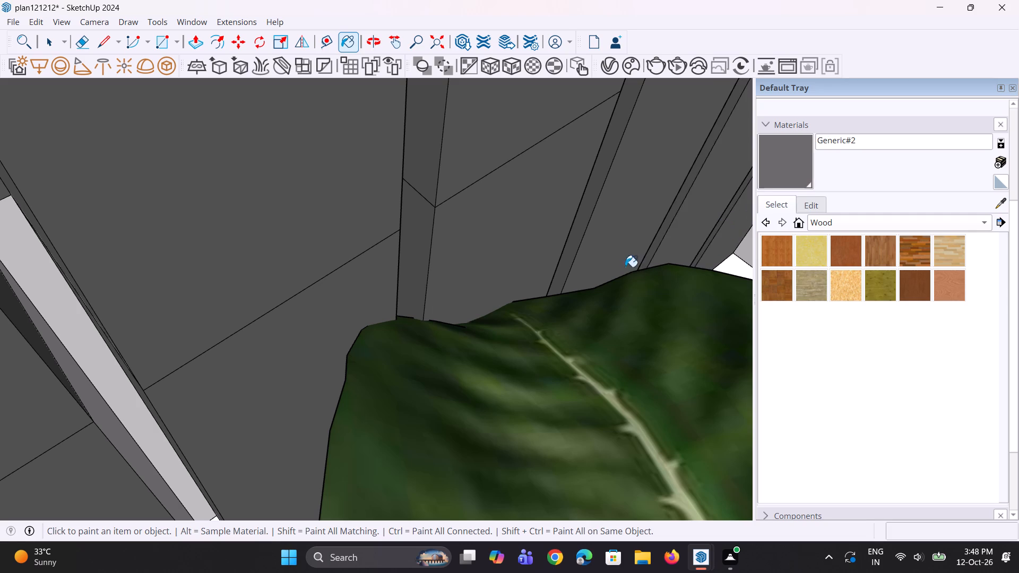
Erase the vertical divisions and the bottom strip line on the white wall base beside the tall frame's right leg.
scroll(606, 266, "down", 5)
scroll(528, 274, "down", 14)
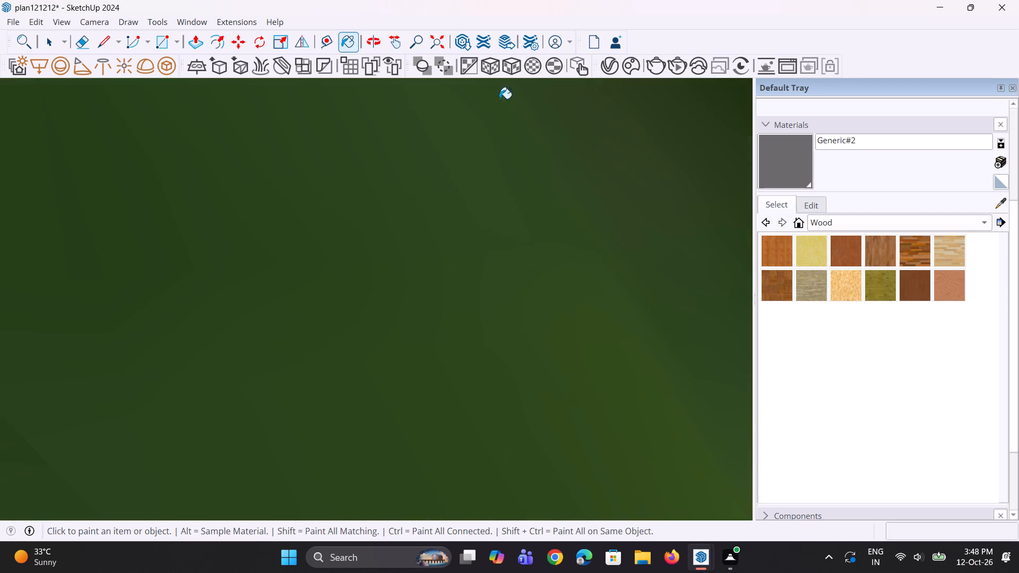
left_click(430, 48)
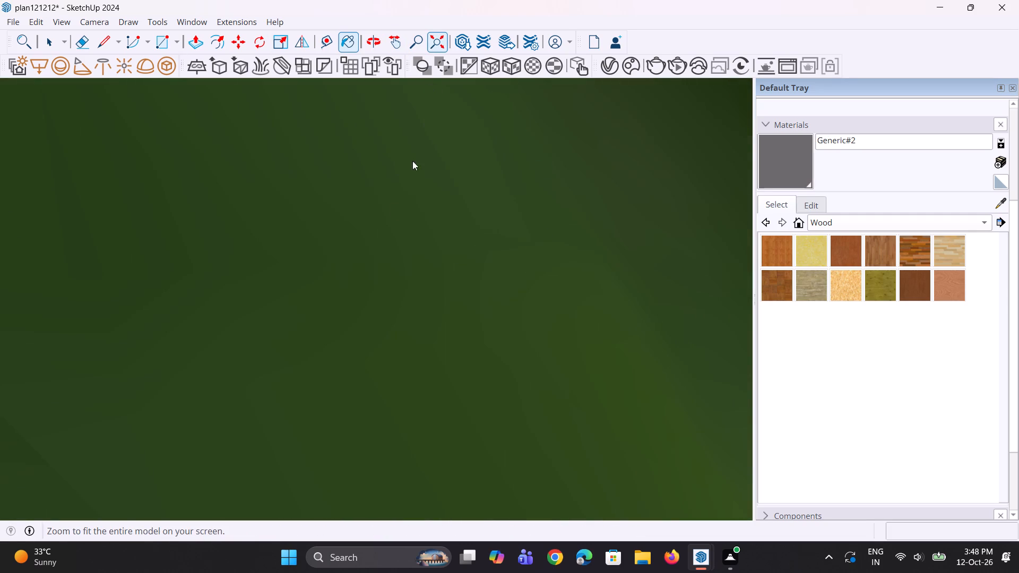
middle_click_drag(276, 411, 244, 328)
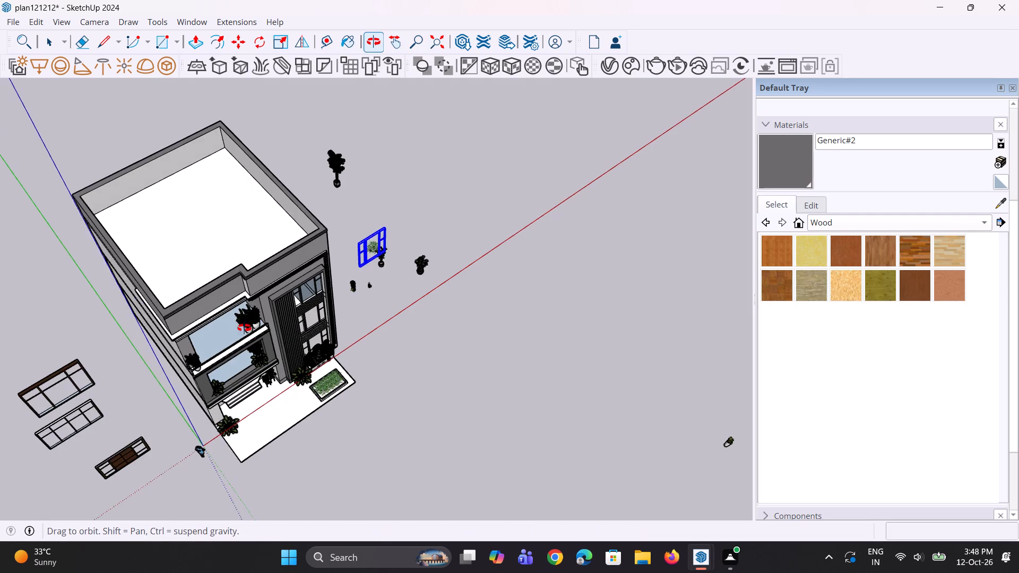
middle_click_drag(244, 328, 215, 288)
scroll(232, 403, "up", 3)
scroll(286, 423, "up", 4)
scroll(388, 369, "up", 3)
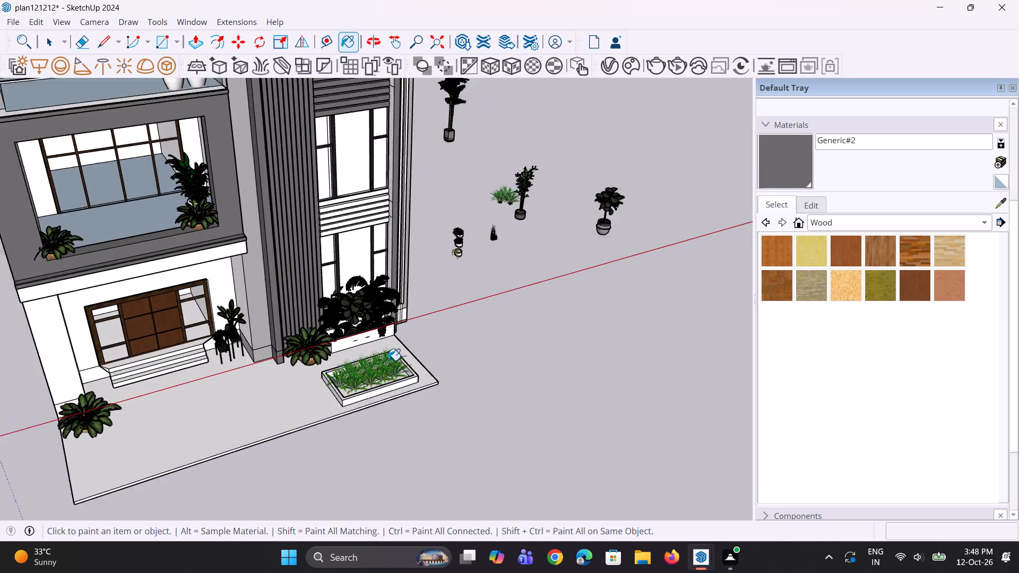
scroll(394, 357, "up", 3)
scroll(433, 319, "up", 9)
middle_click_drag(425, 326, 305, 332)
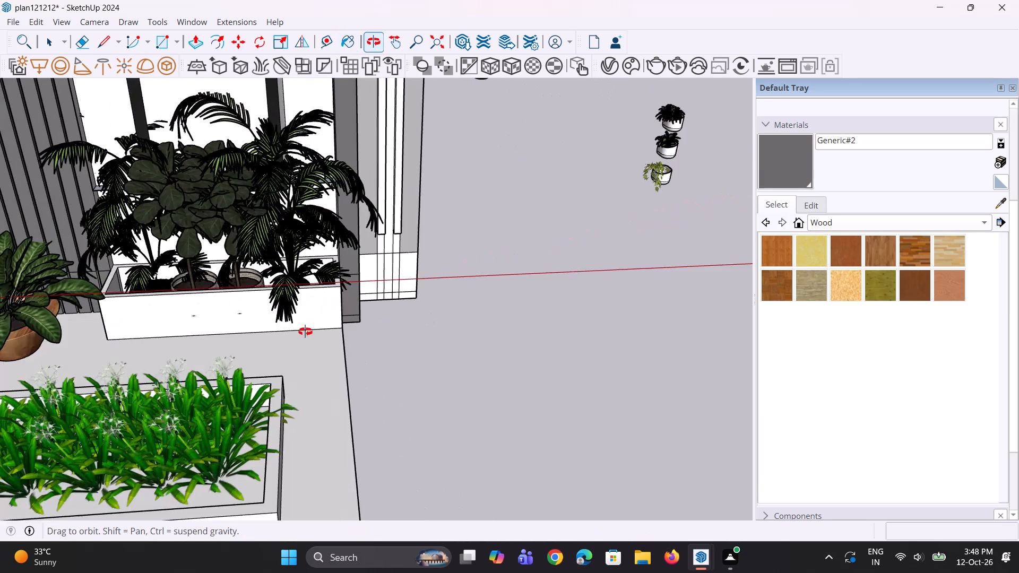
middle_click_drag(305, 332, 253, 342)
scroll(383, 262, "up", 5)
scroll(423, 303, "up", 7)
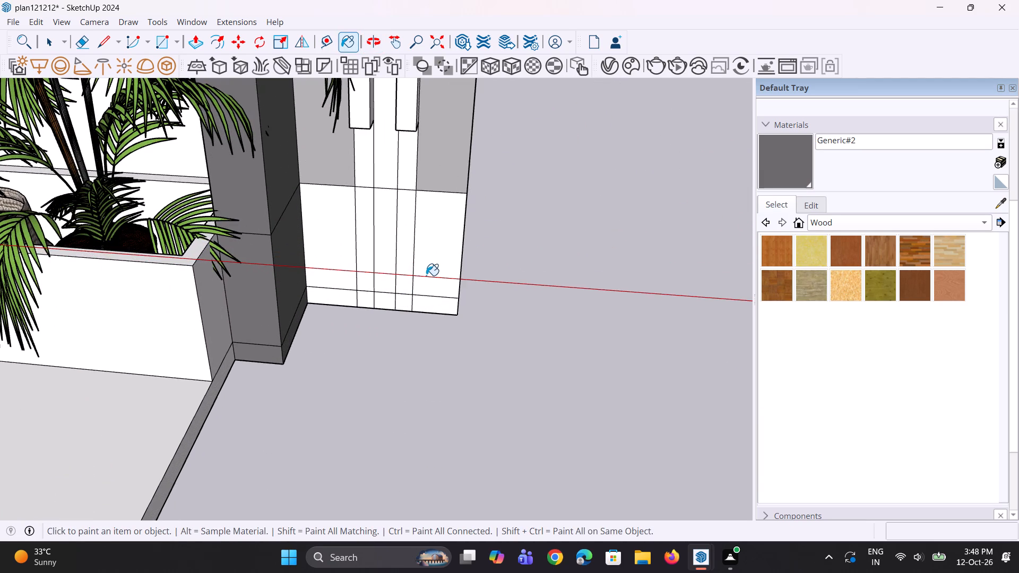
key("e")
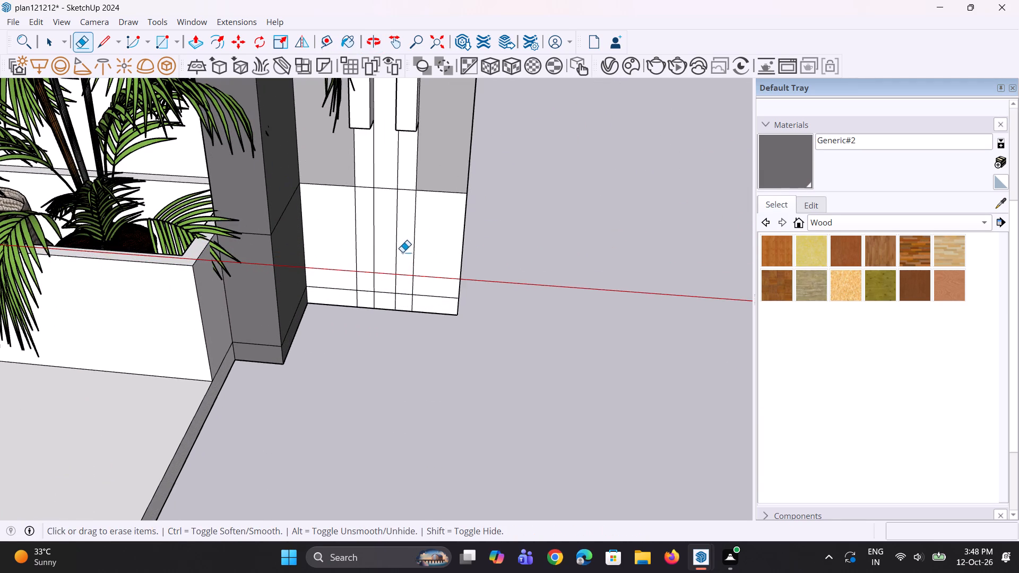
left_click_drag(359, 240, 376, 258)
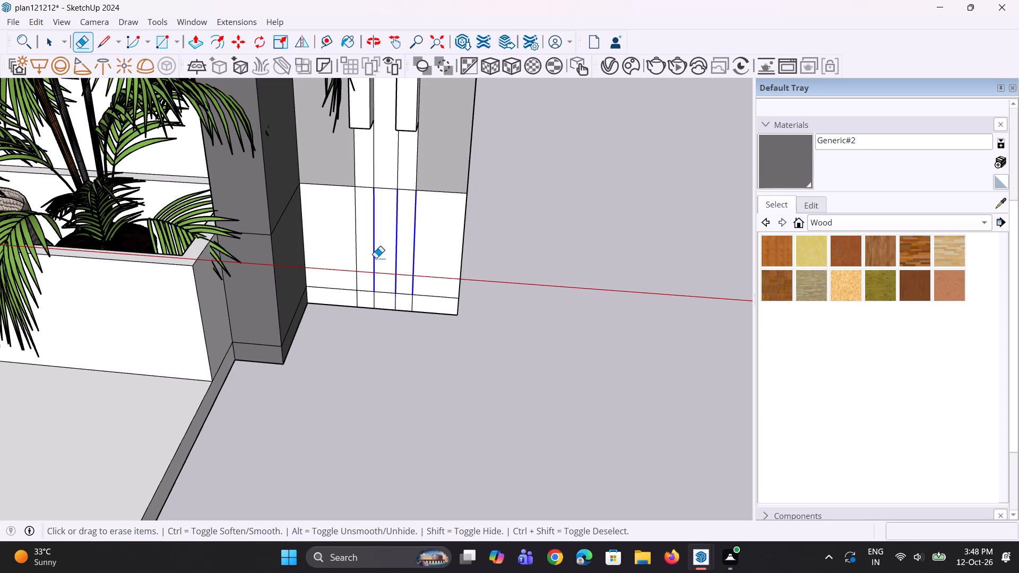
left_click_drag(376, 258, 346, 256)
left_click_drag(350, 271, 398, 299)
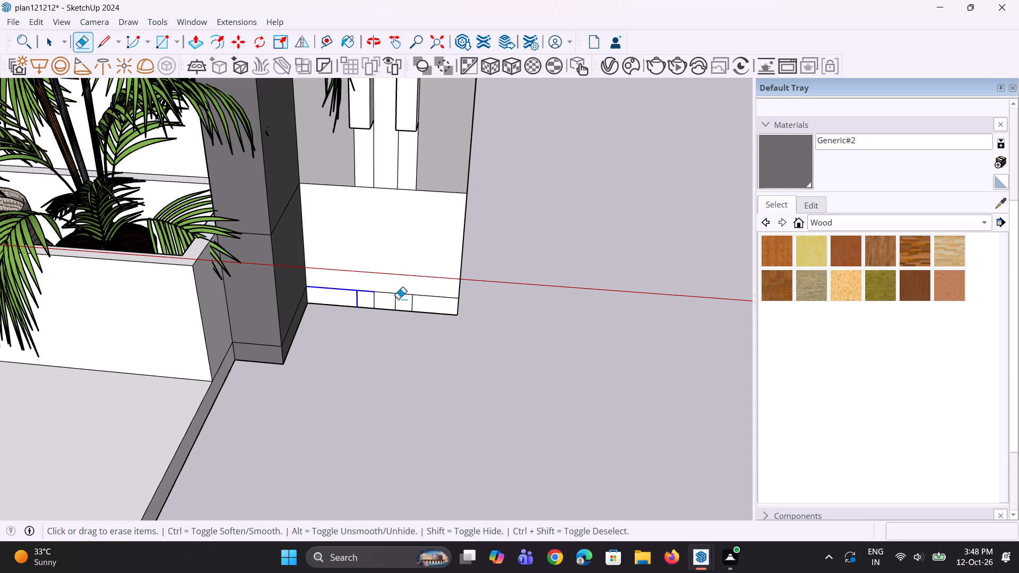
left_click_drag(398, 299, 388, 294)
Paint the cleaned-up wall base beside the tall frame's right leg with Generic#2.
scroll(354, 289, "up", 2)
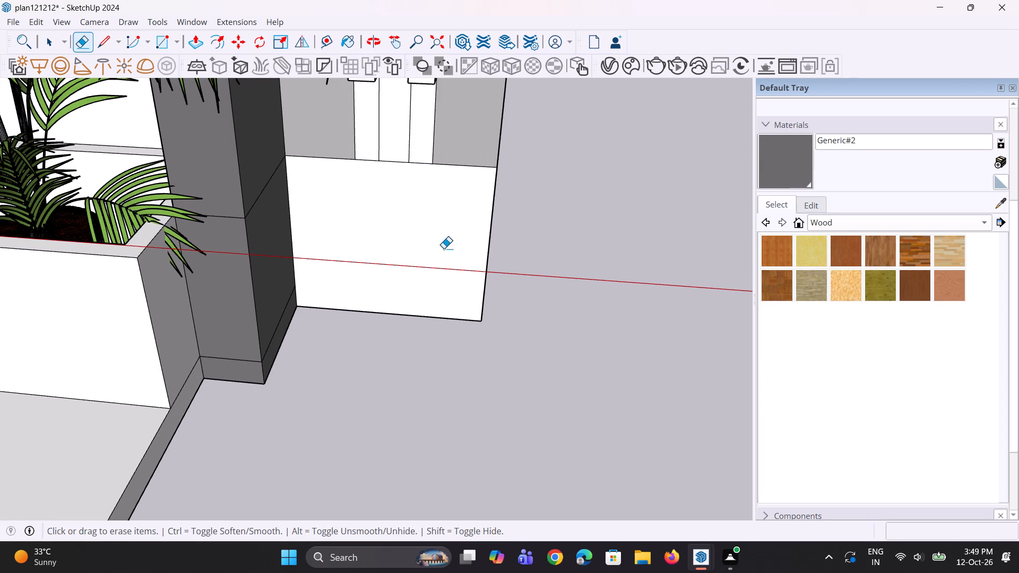
left_click(442, 254)
key("space")
key("space")
left_click(785, 162)
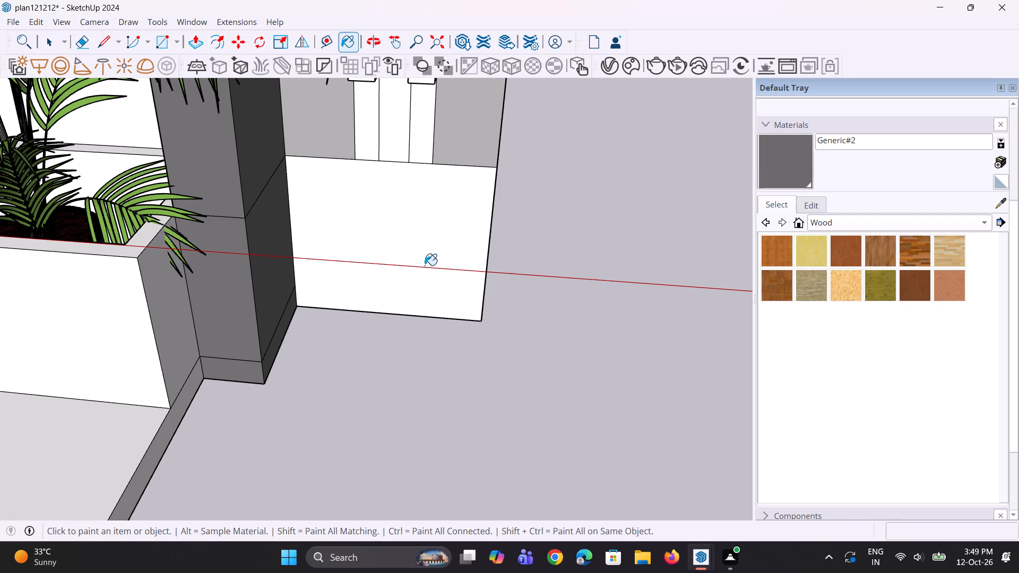
left_click(423, 265)
Paint the front face, end face and top rim of the planter box beside the tall frame's right leg with Generic#2.
scroll(424, 308, "down", 4)
middle_click_drag(412, 272, 405, 243)
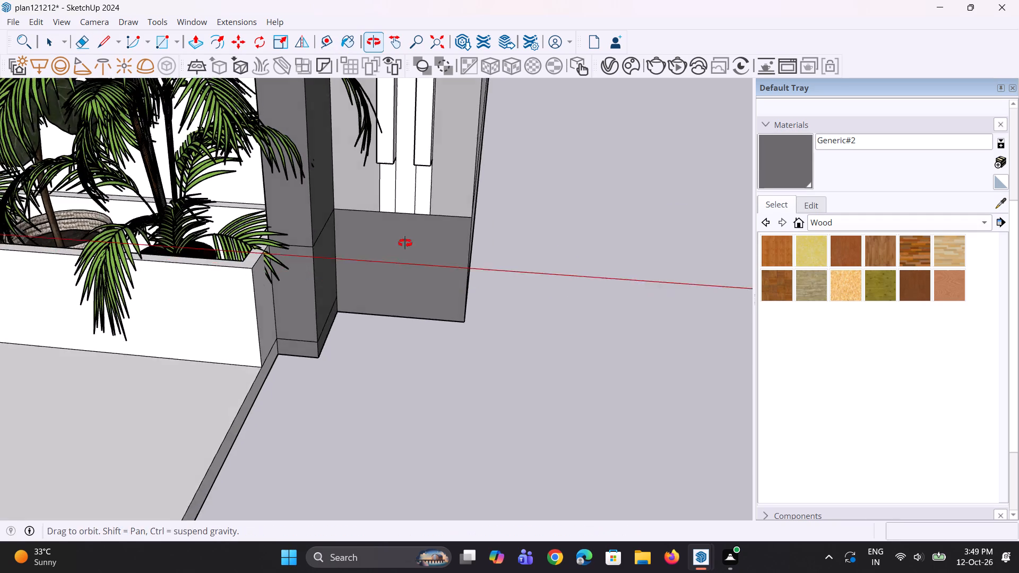
middle_click_drag(405, 243, 401, 211)
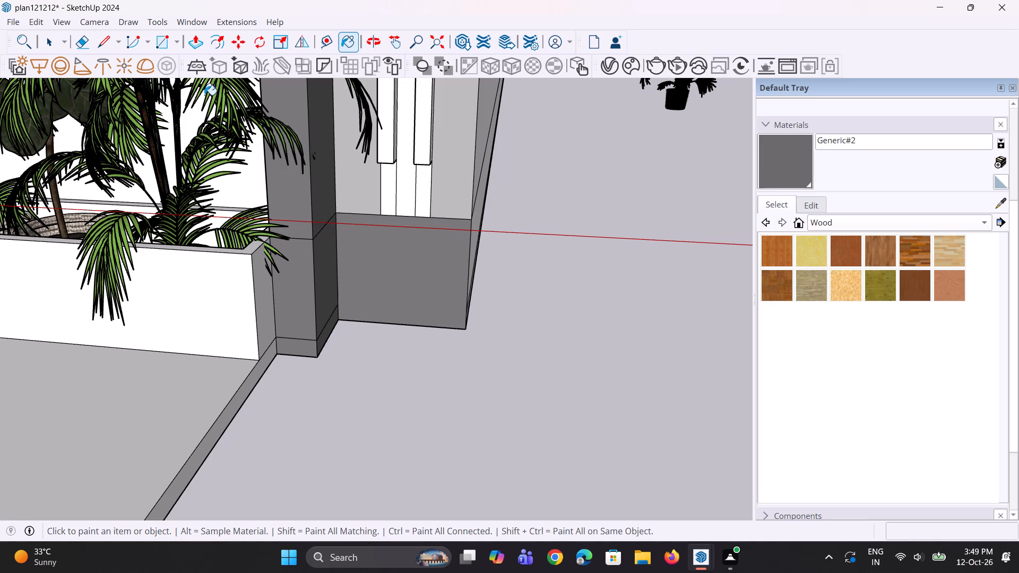
left_click(174, 306)
middle_click_drag(252, 300, 195, 308)
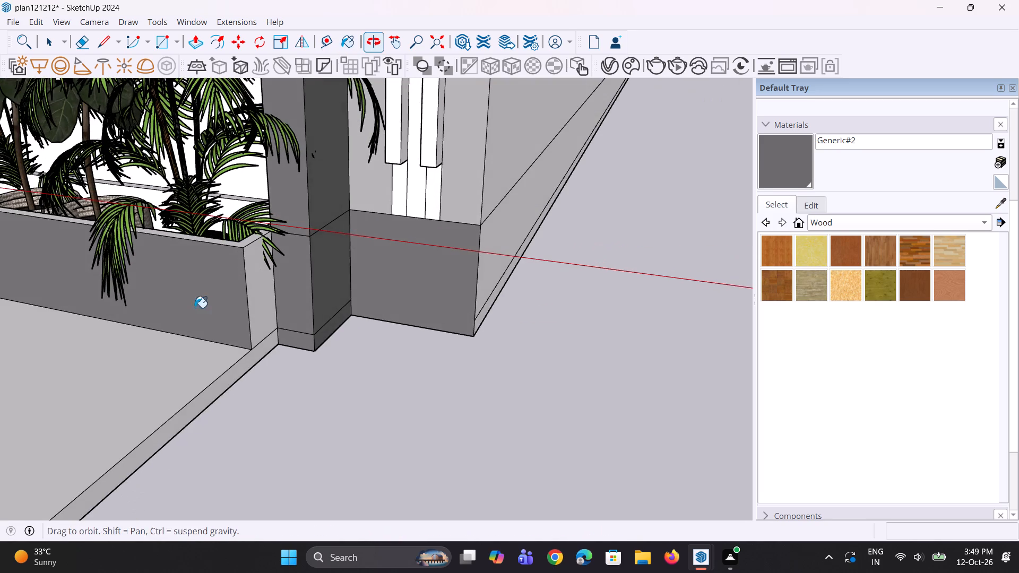
scroll(259, 302, "up", 3)
left_click(258, 299)
middle_click_drag(238, 249, 256, 269)
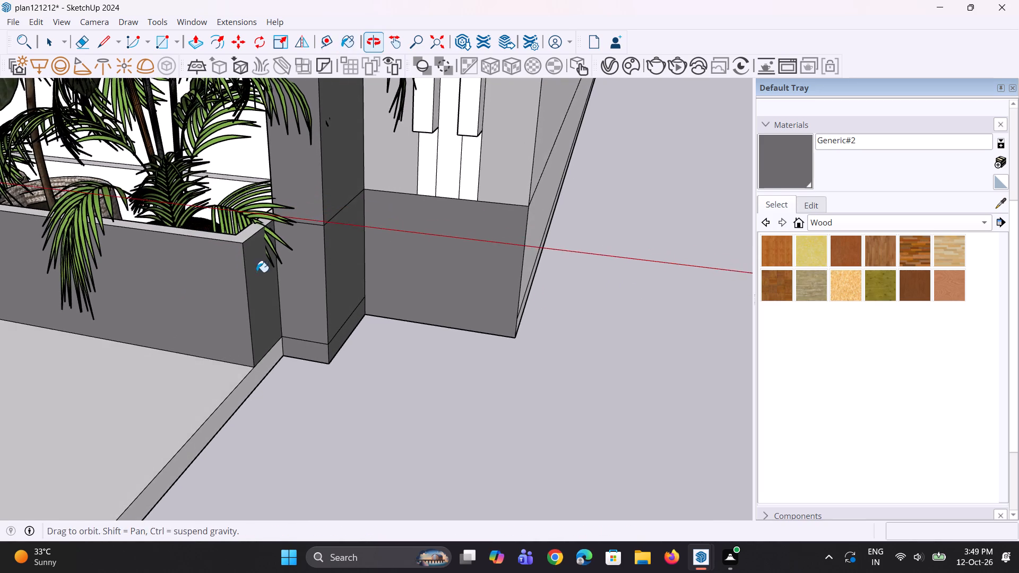
scroll(246, 242, "up", 1)
left_click(245, 233)
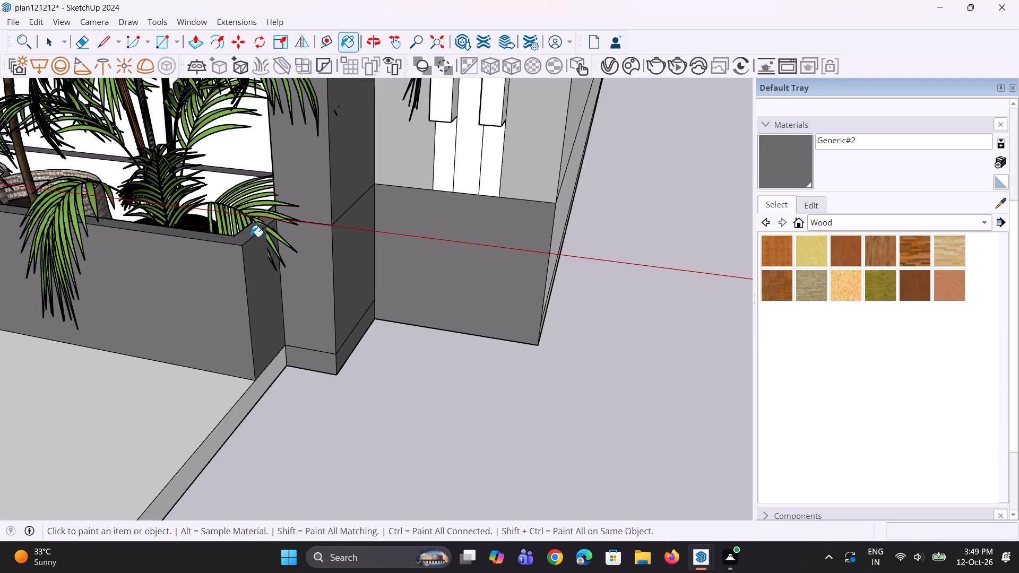
Paint the planter box's outer end face nearest the vertical slats with Generic#2.
scroll(339, 312, "down", 13)
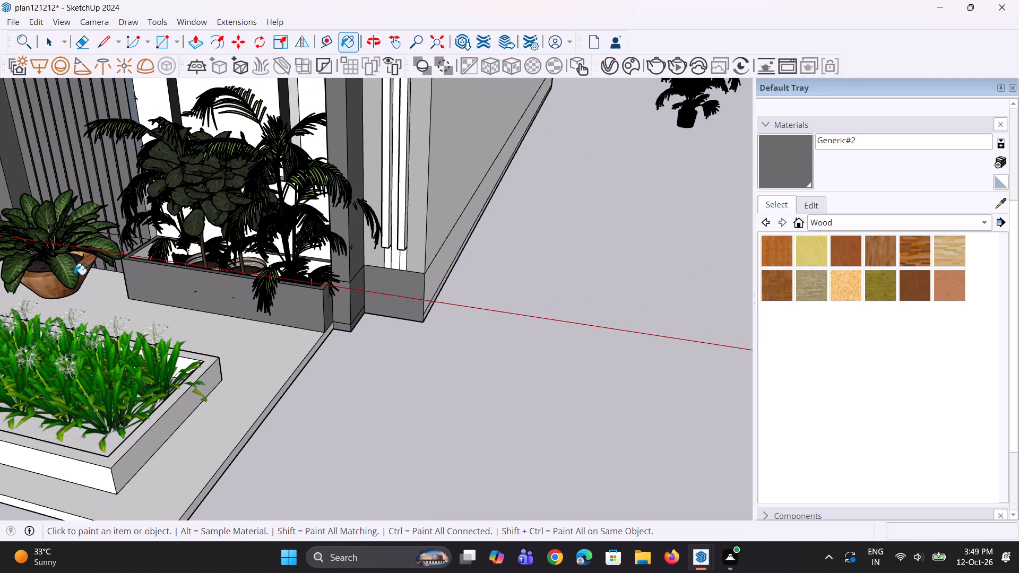
middle_click_drag(56, 273, 421, 315)
scroll(70, 277, "up", 1)
scroll(362, 399, "up", 6)
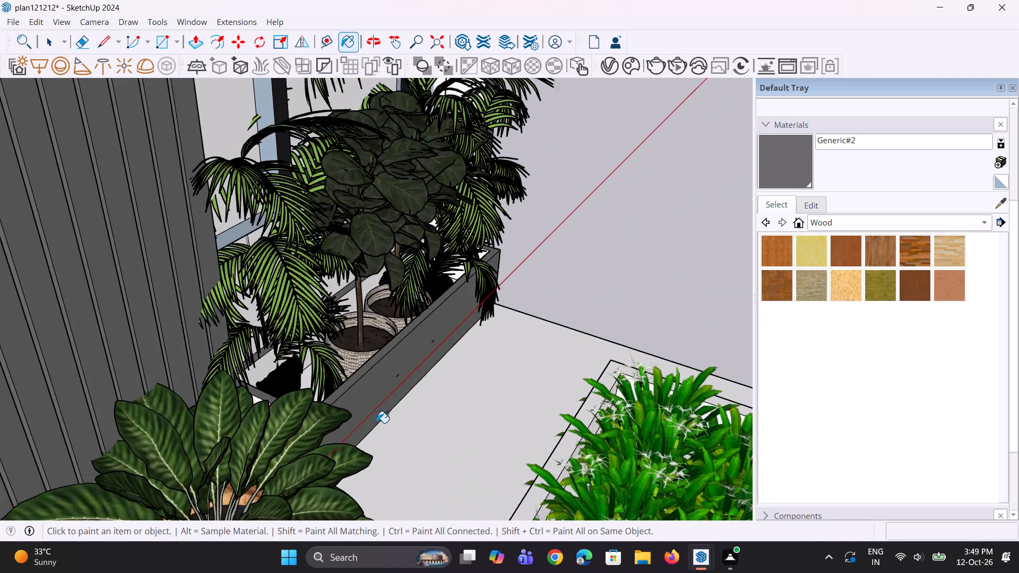
scroll(405, 437, "up", 3)
middle_click_drag(397, 443, 252, 430)
scroll(183, 386, "up", 3)
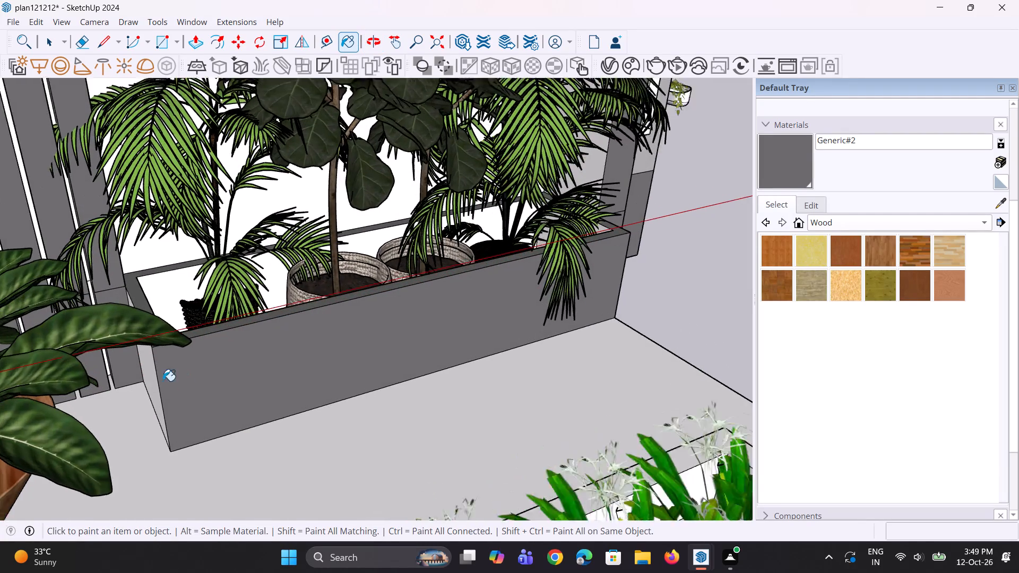
left_click(147, 379)
scroll(213, 360, "down", 4)
scroll(273, 323, "up", 1)
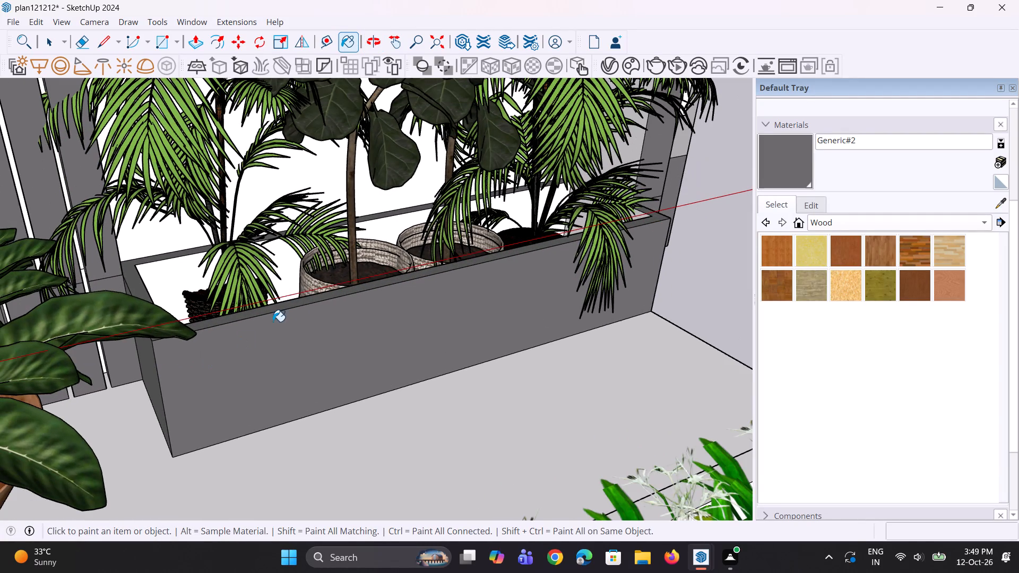
Paint the planter box's inner long face, floor and inner end face near the slats with Generic#2.
middle_click_drag(273, 322, 281, 351)
scroll(166, 302, "up", 3)
left_click(166, 300)
middle_click_drag(198, 346, 157, 360)
scroll(159, 343, "up", 2)
left_click(159, 344)
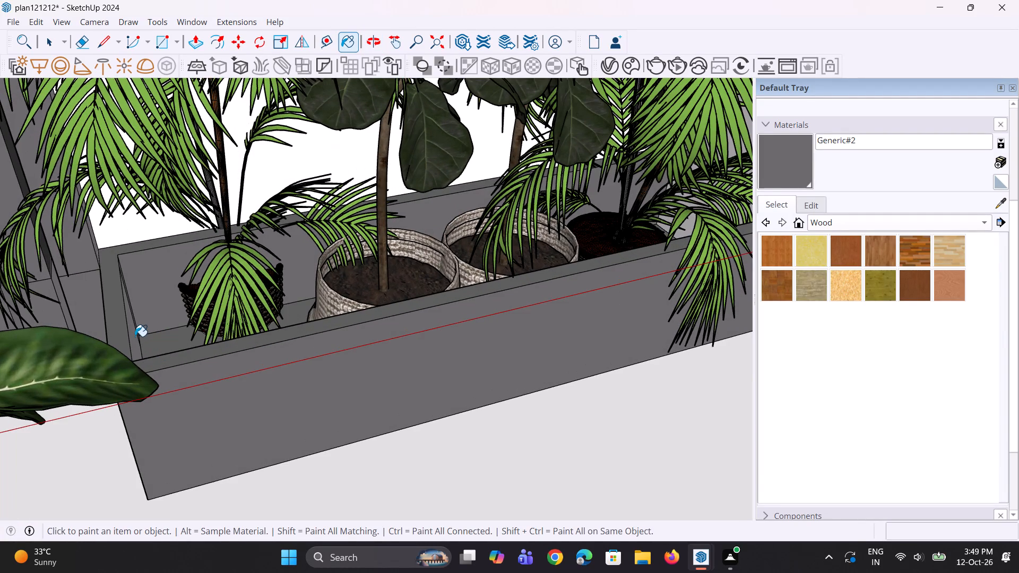
left_click(134, 336)
scroll(408, 363, "down", 3)
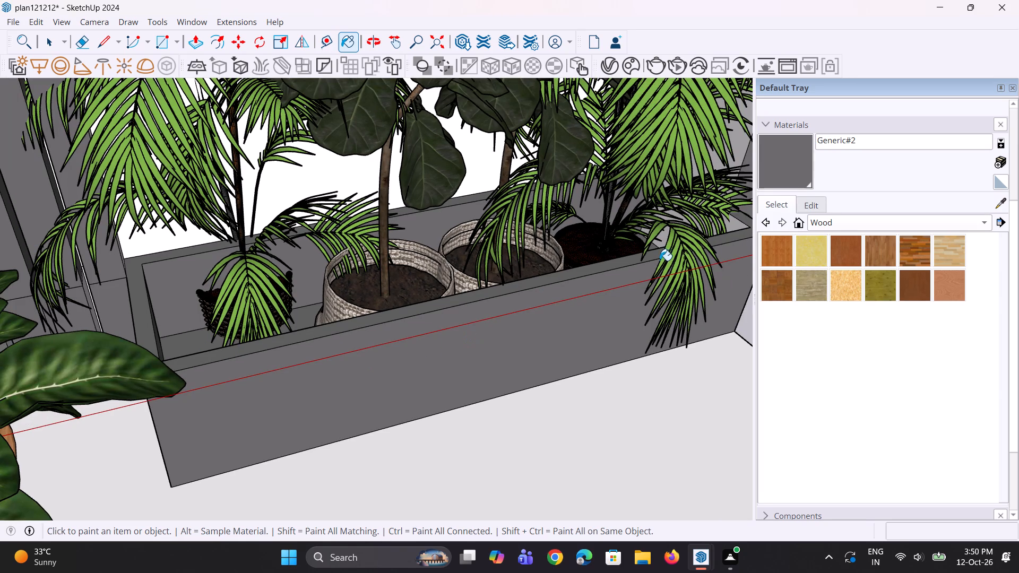
Paint the planter box's inner end face behind the palm near the tall frame's right leg with Generic#2.
scroll(709, 223, "up", 8)
left_click(737, 228)
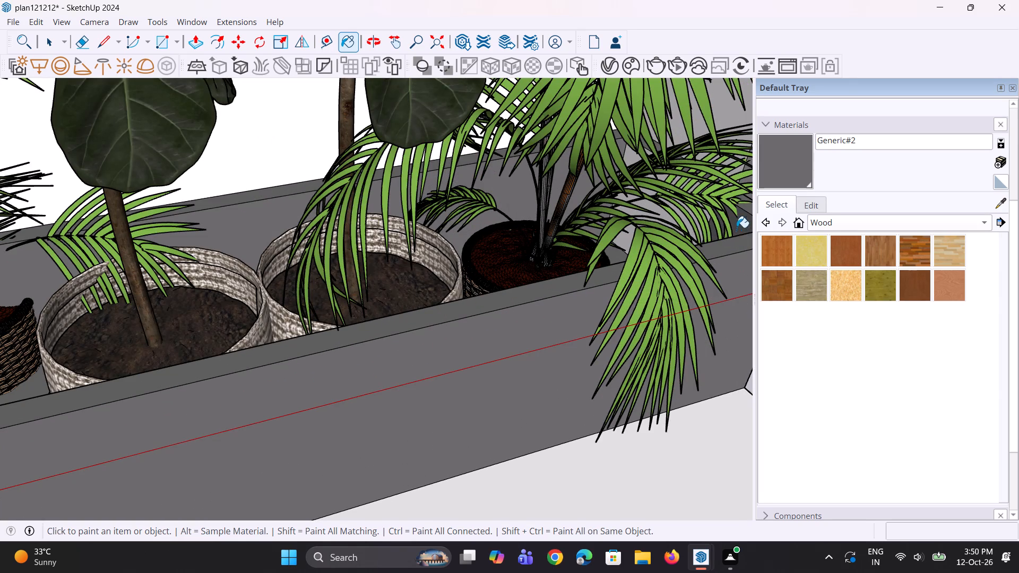
scroll(642, 211, "up", 2)
left_click(654, 213)
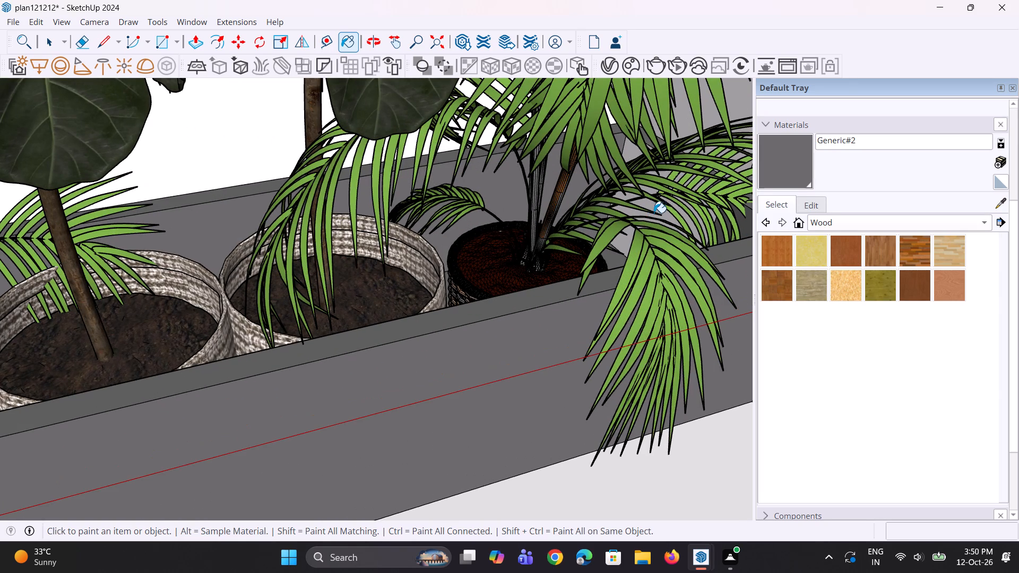
scroll(650, 214, "up", 12)
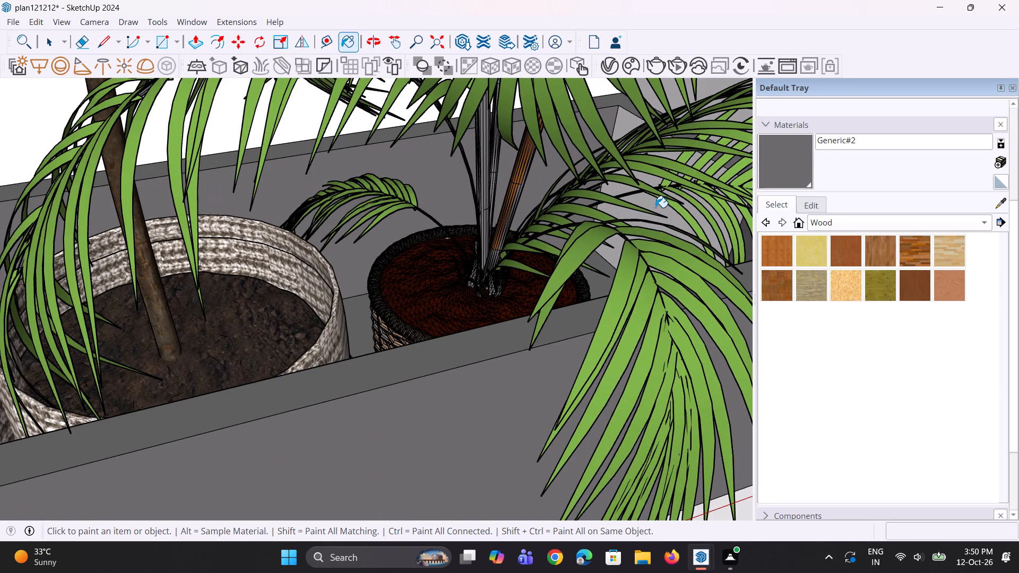
left_click(656, 207)
Review the painted planter box and the whole front facade for surfaces still left unpainted.
scroll(612, 233, "down", 9)
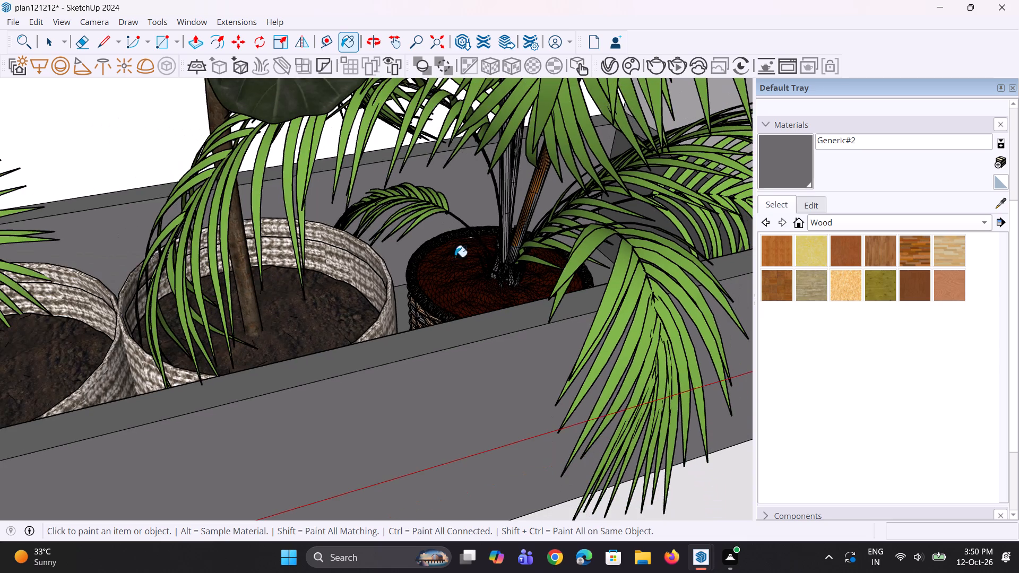
scroll(430, 261, "down", 10)
middle_click_drag(372, 325, 362, 288)
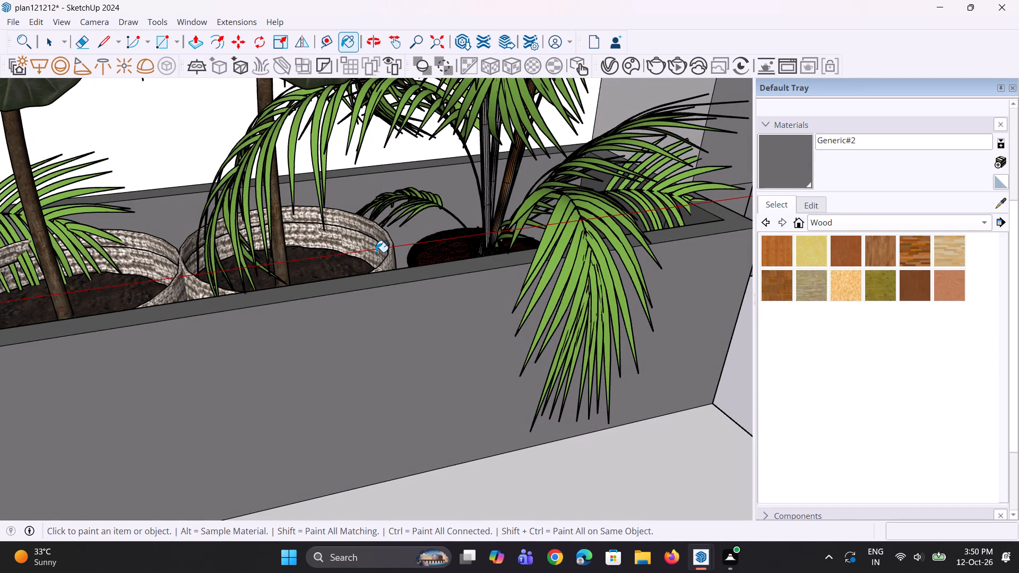
scroll(410, 167, "down", 4)
scroll(358, 287, "down", 17)
scroll(367, 317, "down", 5)
middle_click_drag(520, 336, 509, 332)
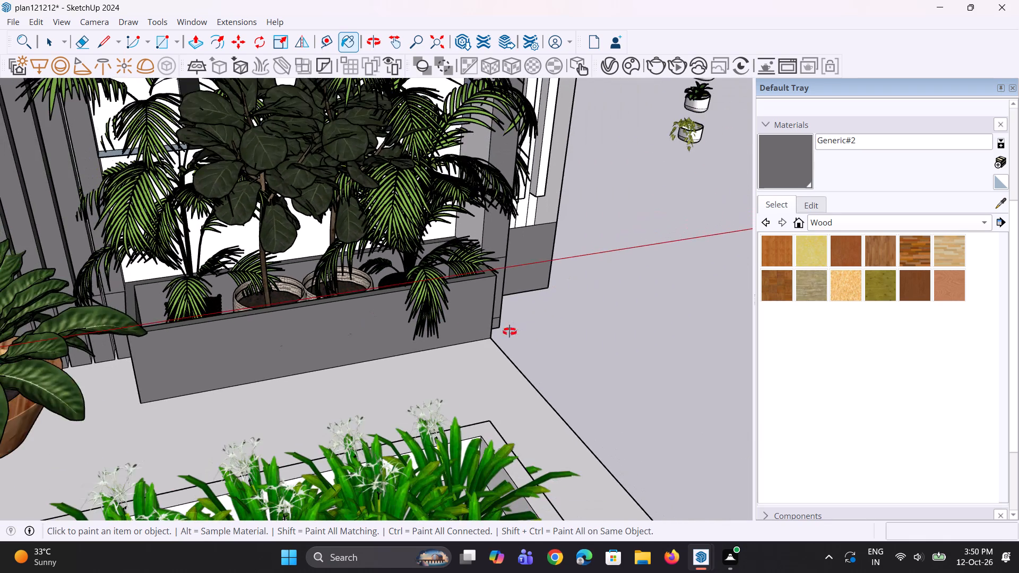
middle_click_drag(509, 332, 426, 334)
scroll(422, 330, "down", 15)
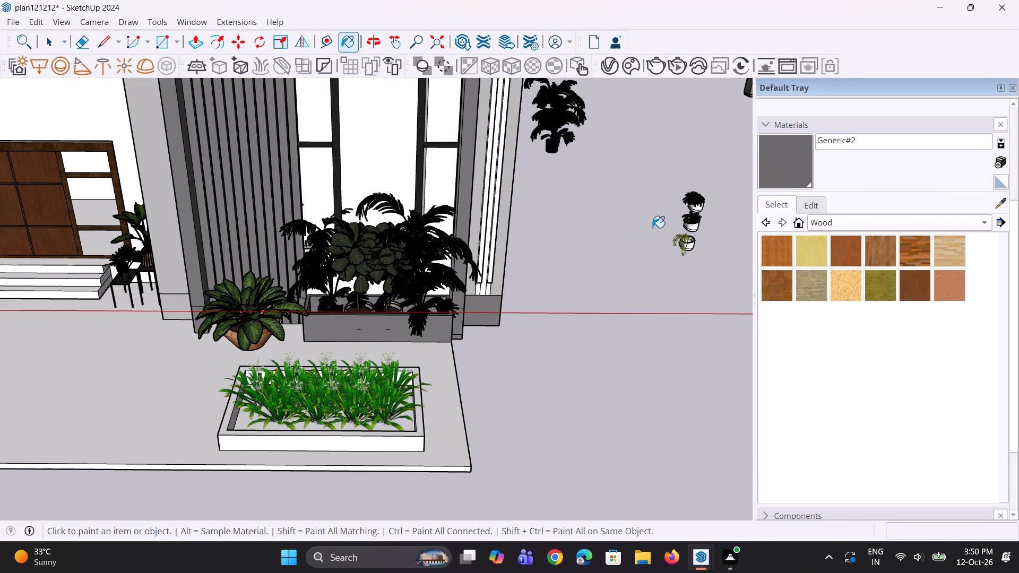
scroll(539, 276, "down", 19)
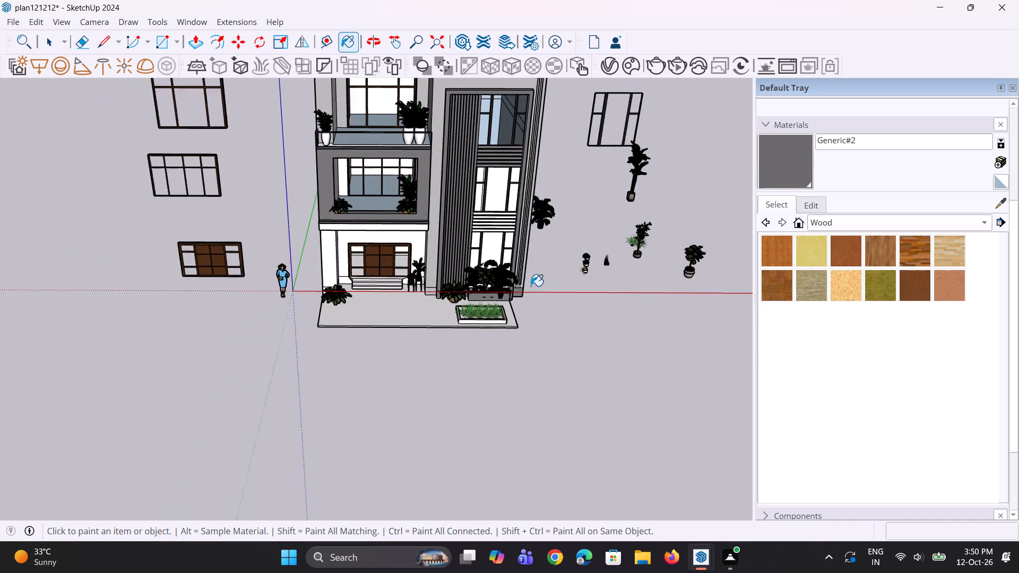
scroll(531, 287, "down", 5)
middle_click_drag(595, 248, 558, 154)
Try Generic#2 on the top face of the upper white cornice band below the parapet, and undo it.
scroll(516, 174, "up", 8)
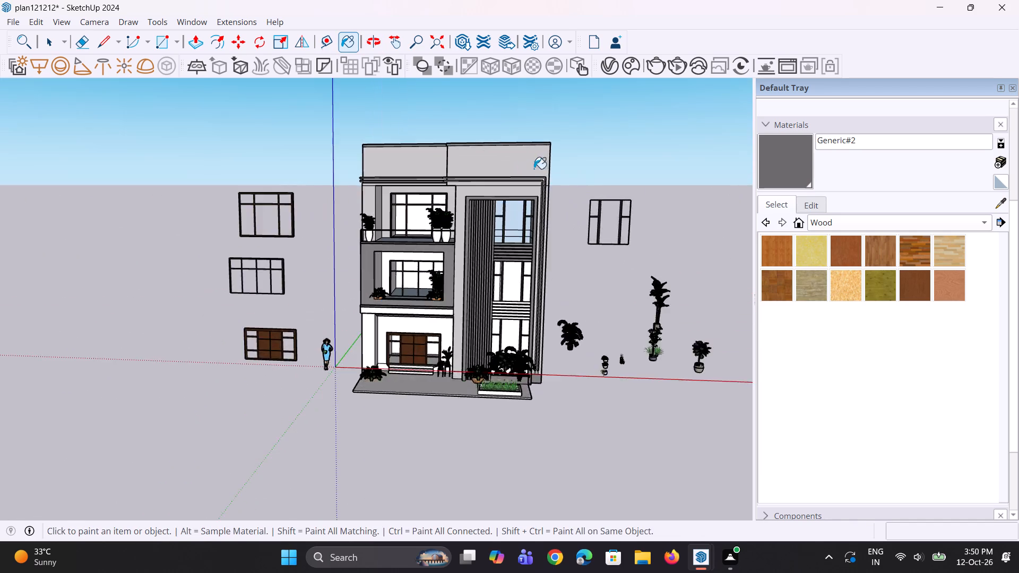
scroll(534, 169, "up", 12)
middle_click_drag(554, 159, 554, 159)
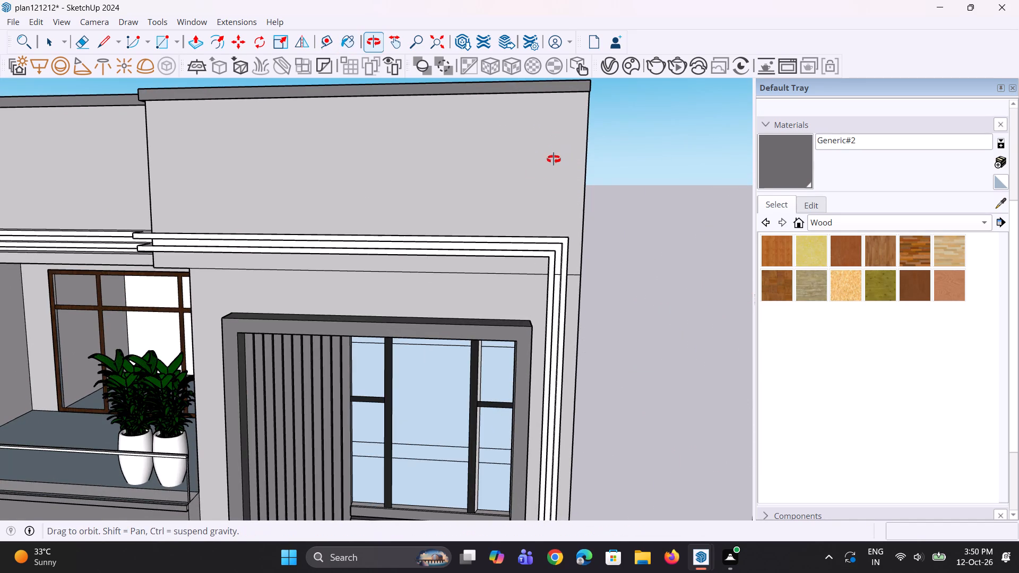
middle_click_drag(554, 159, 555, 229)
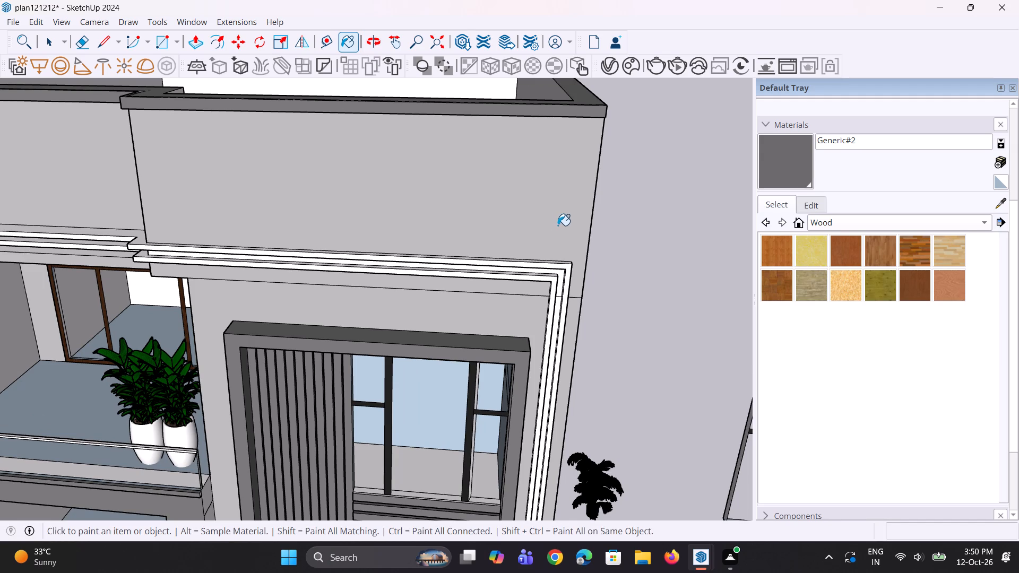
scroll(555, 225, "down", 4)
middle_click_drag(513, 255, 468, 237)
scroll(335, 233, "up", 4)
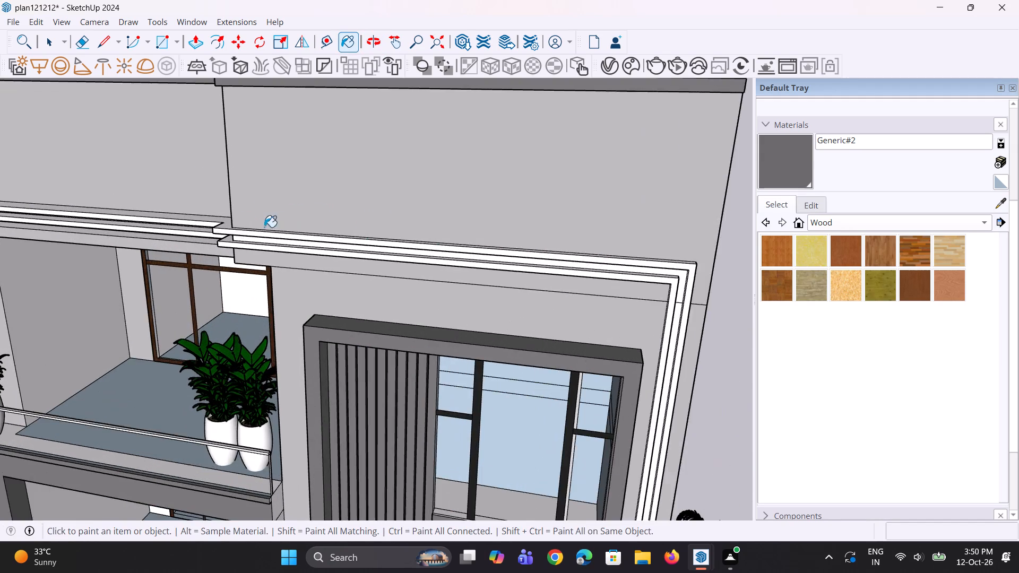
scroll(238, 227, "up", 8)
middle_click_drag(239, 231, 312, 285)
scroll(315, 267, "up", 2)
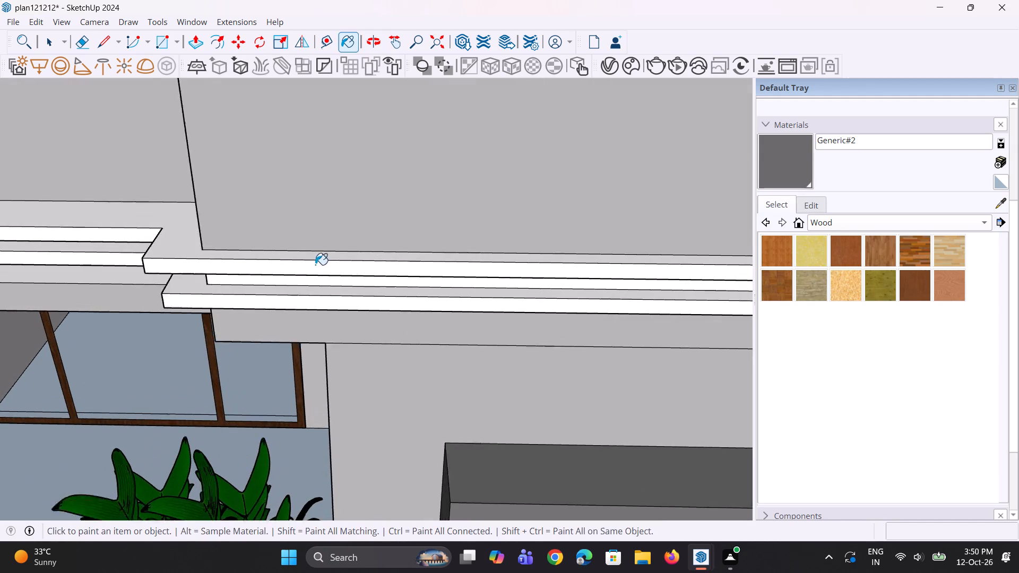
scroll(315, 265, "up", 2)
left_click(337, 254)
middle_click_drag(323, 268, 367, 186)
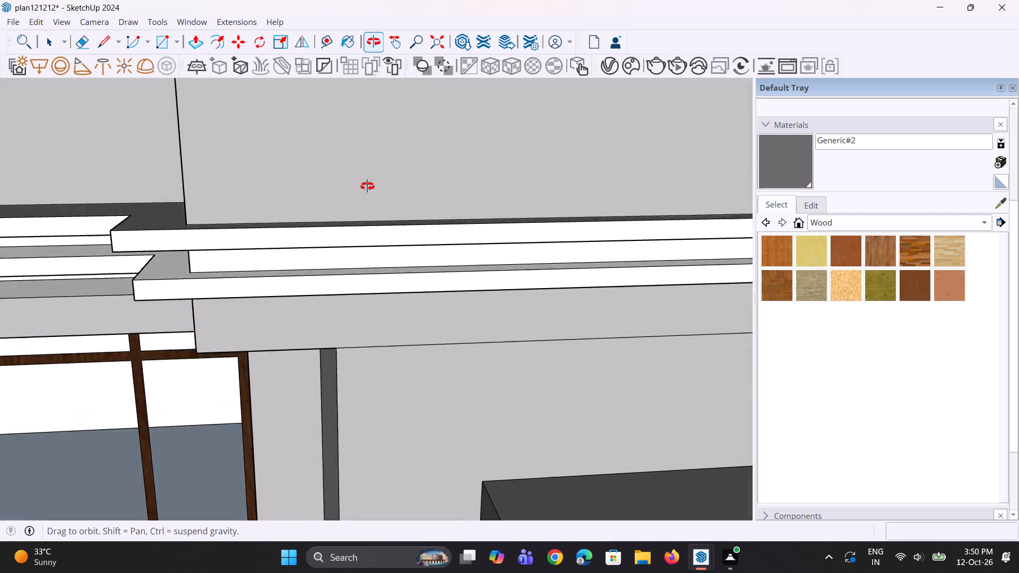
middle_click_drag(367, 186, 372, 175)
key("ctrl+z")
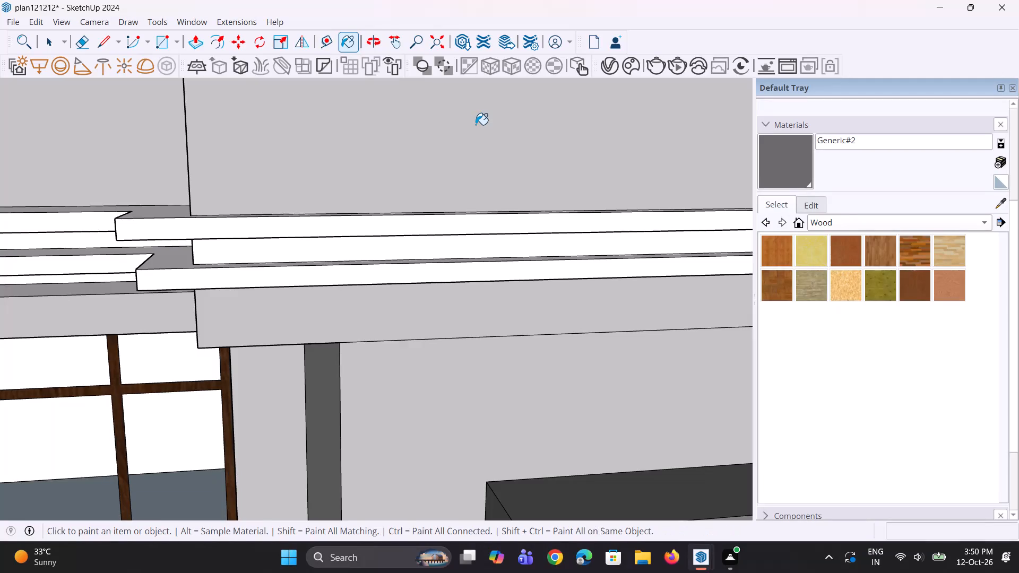
Paint the tall frame's light inner side face beside the top-floor window with Generic#2 and touch up its upper corner.
scroll(556, 116, "down", 2)
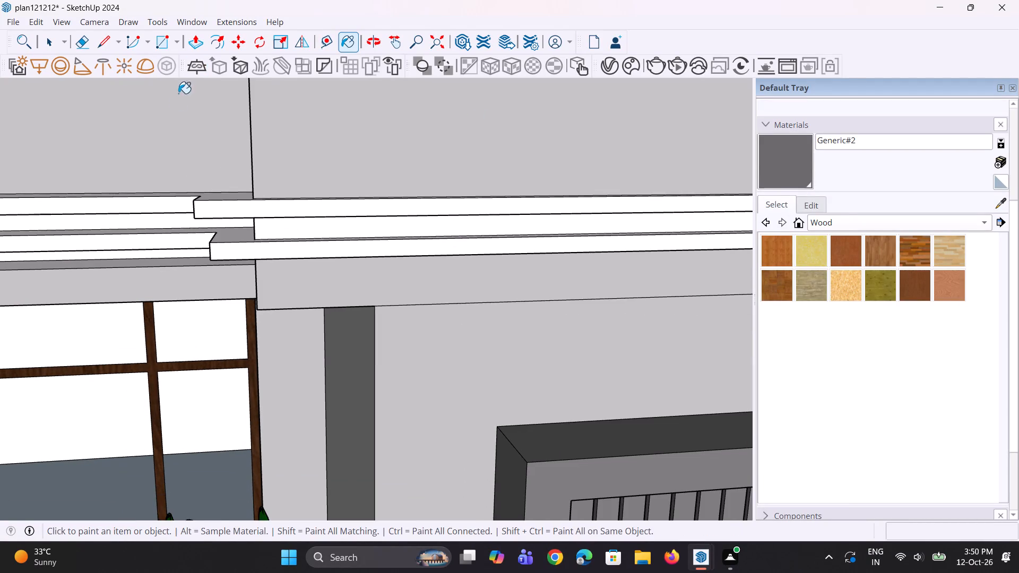
scroll(224, 184, "down", 18)
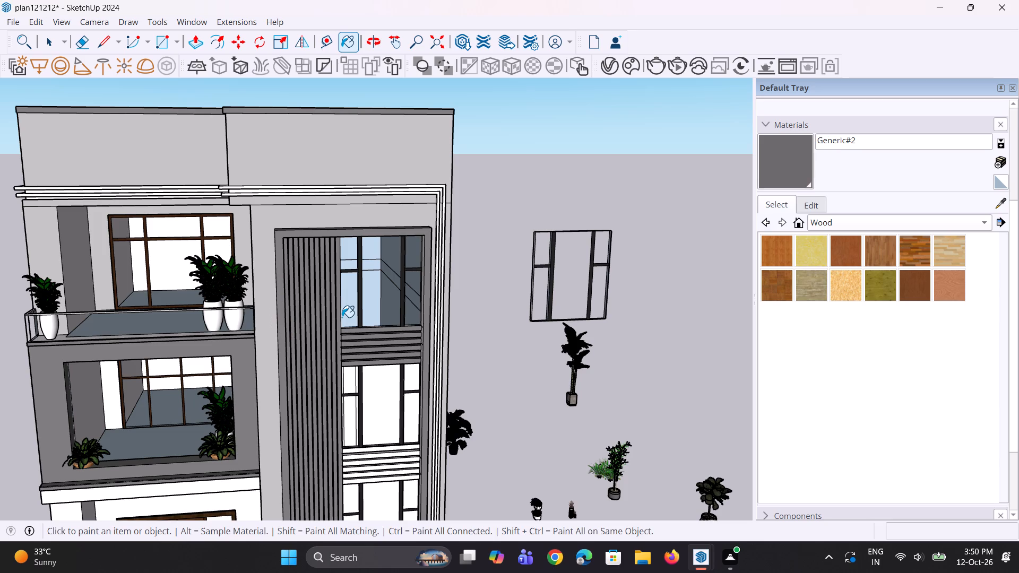
middle_click_drag(342, 303, 333, 122)
scroll(400, 218, "up", 9)
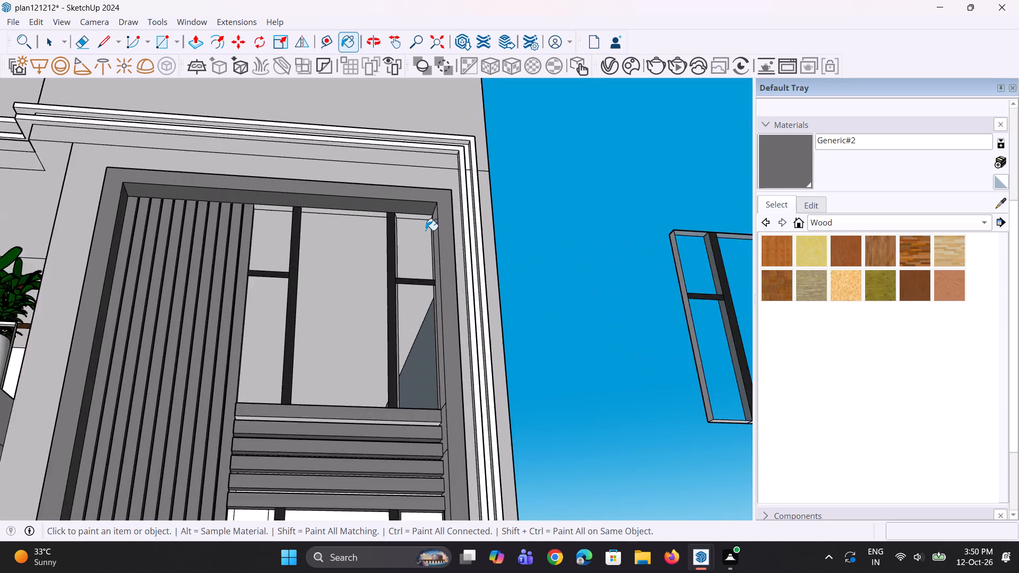
scroll(426, 230, "up", 3)
middle_click_drag(435, 222, 488, 182)
scroll(442, 235, "up", 4)
left_click(447, 227)
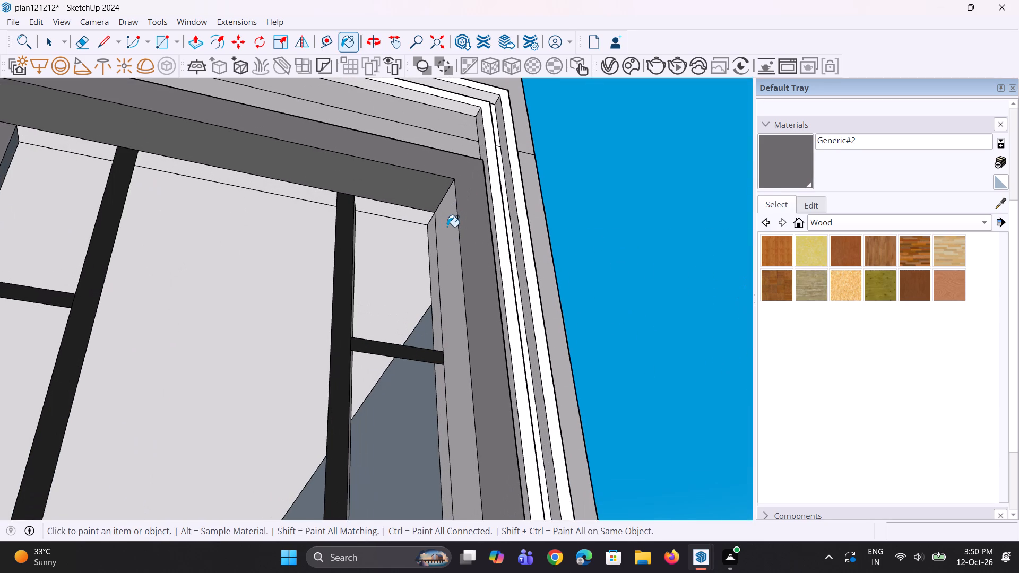
middle_click_drag(448, 223, 207, 253)
scroll(130, 279, "down", 4)
scroll(85, 343, "up", 5)
scroll(127, 307, "down", 10)
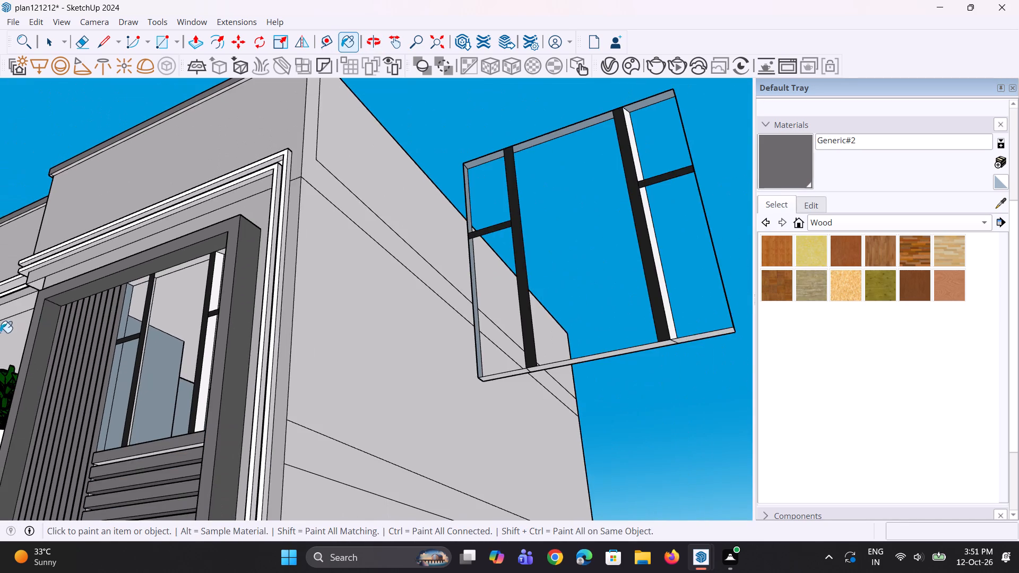
scroll(0, 340, "up", 3)
scroll(96, 337, "up", 6)
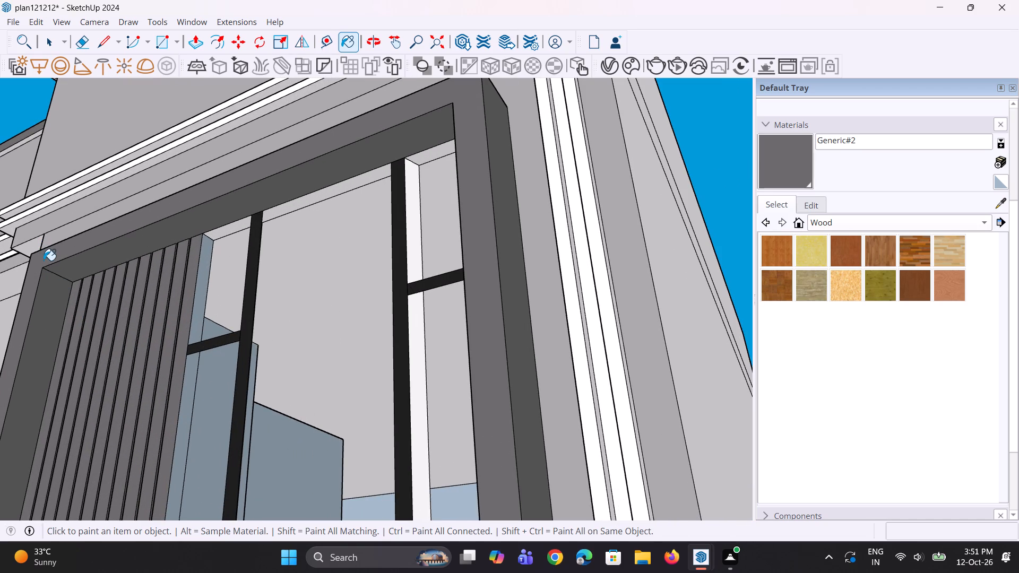
left_click(44, 261)
Examine the tall frame, upper floors and white cornice bands from several angles.
middle_click_drag(72, 288, 415, 308)
scroll(240, 274, "down", 5)
middle_click_drag(429, 301, 437, 320)
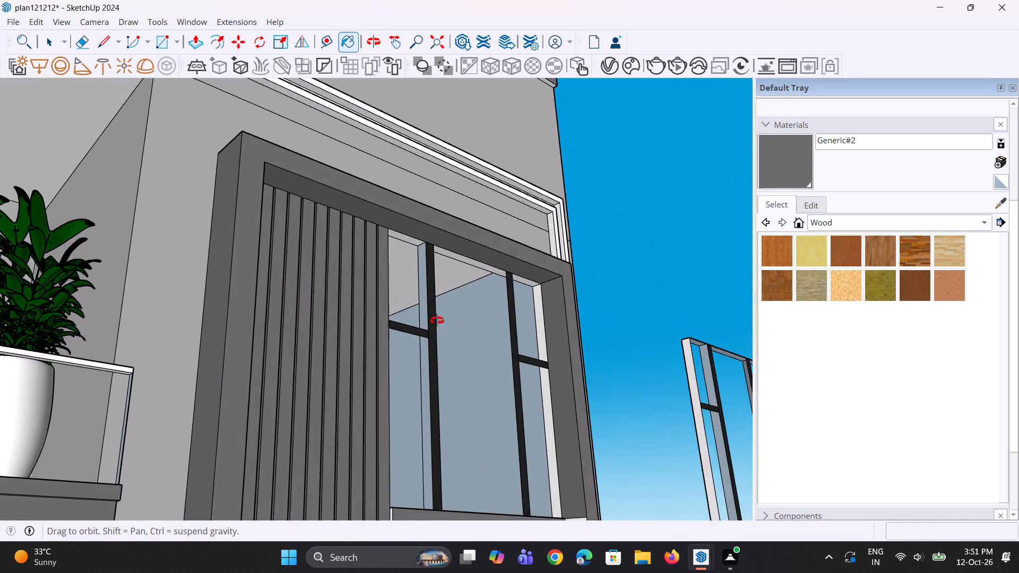
middle_click_drag(437, 320, 434, 345)
scroll(237, 235, "down", 5)
middle_click_drag(349, 289, 341, 325)
scroll(417, 307, "down", 2)
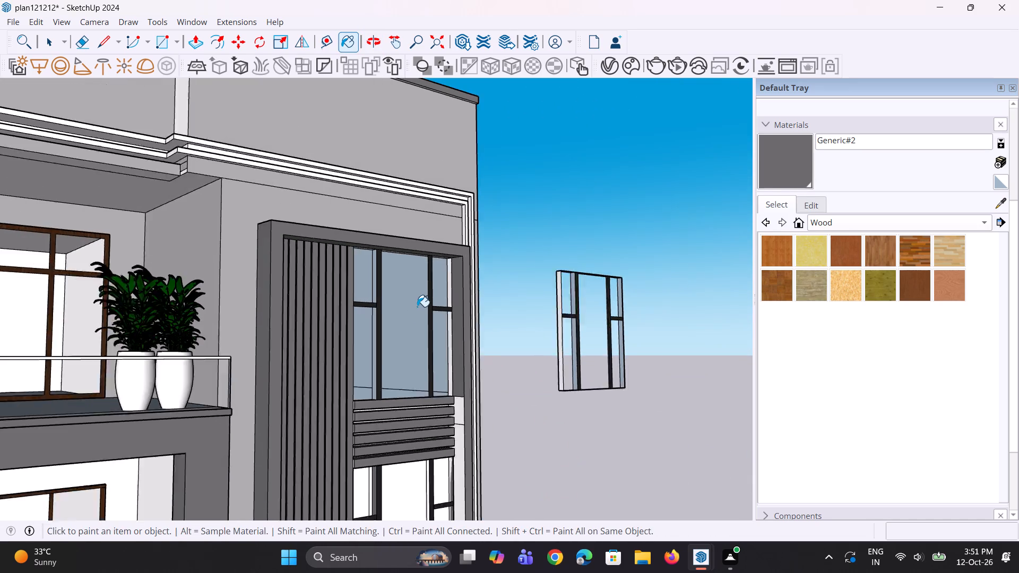
scroll(417, 307, "down", 2)
middle_click_drag(461, 320, 401, 352)
scroll(405, 339, "down", 4)
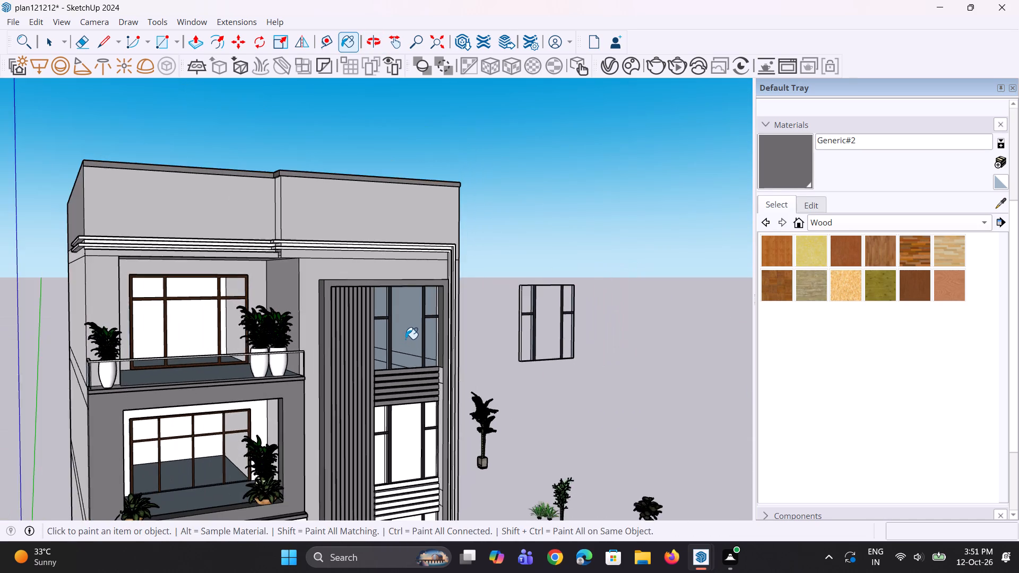
middle_click_drag(399, 332, 378, 311)
scroll(380, 309, "up", 1)
Create a new Generic material in the V-Ray Asset Editor.
double_click(611, 65)
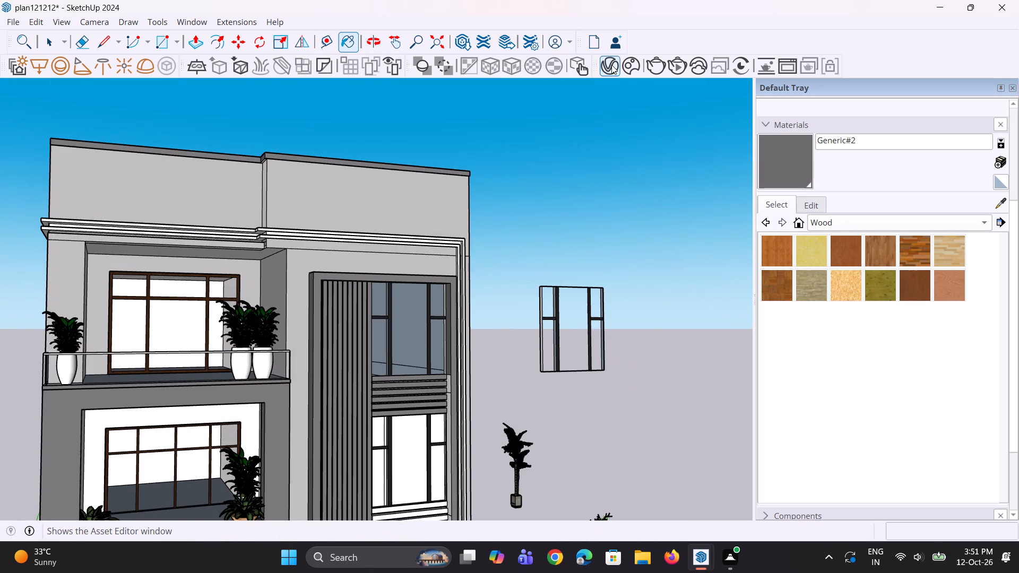
right_click(409, 73)
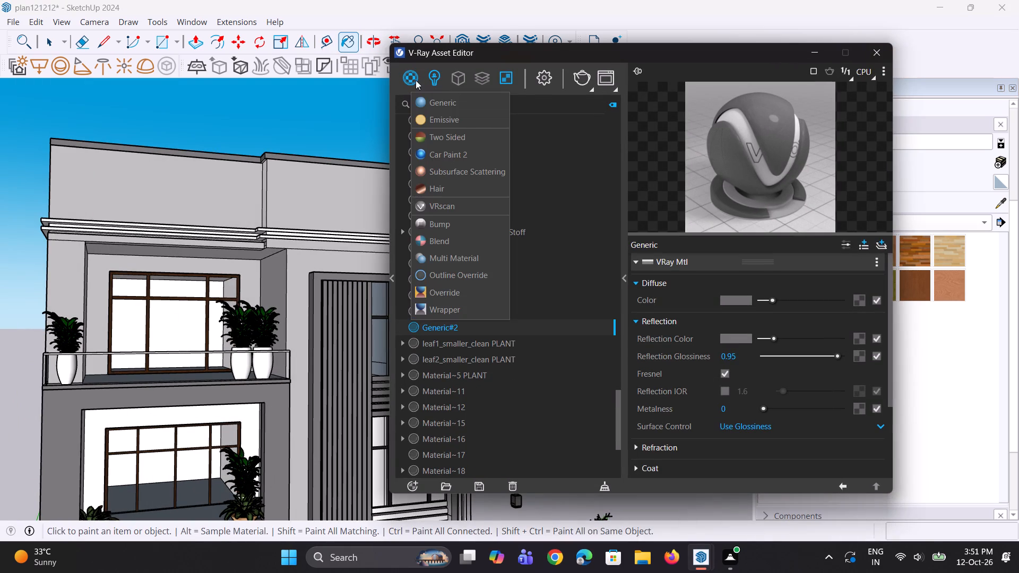
left_click(431, 100)
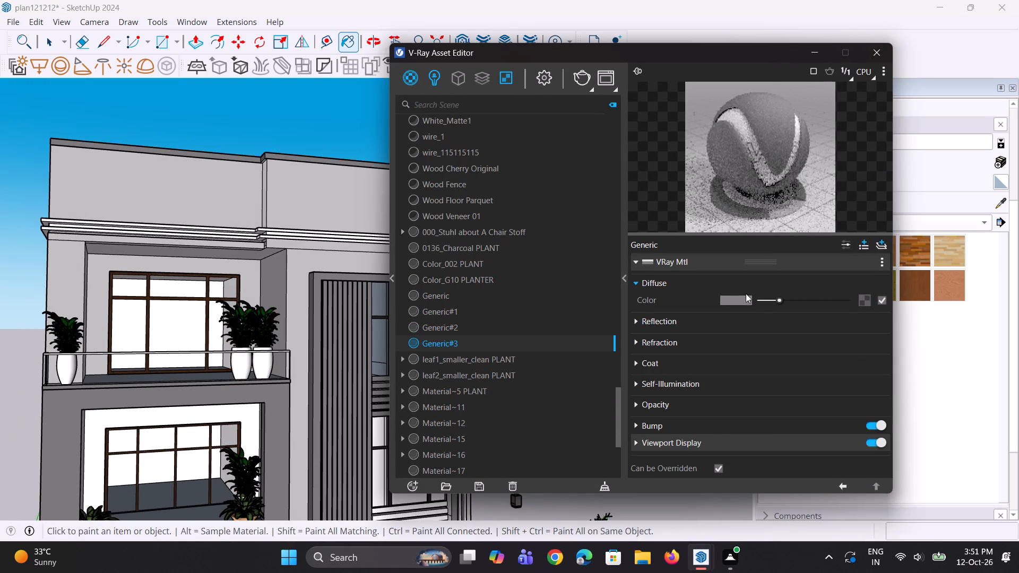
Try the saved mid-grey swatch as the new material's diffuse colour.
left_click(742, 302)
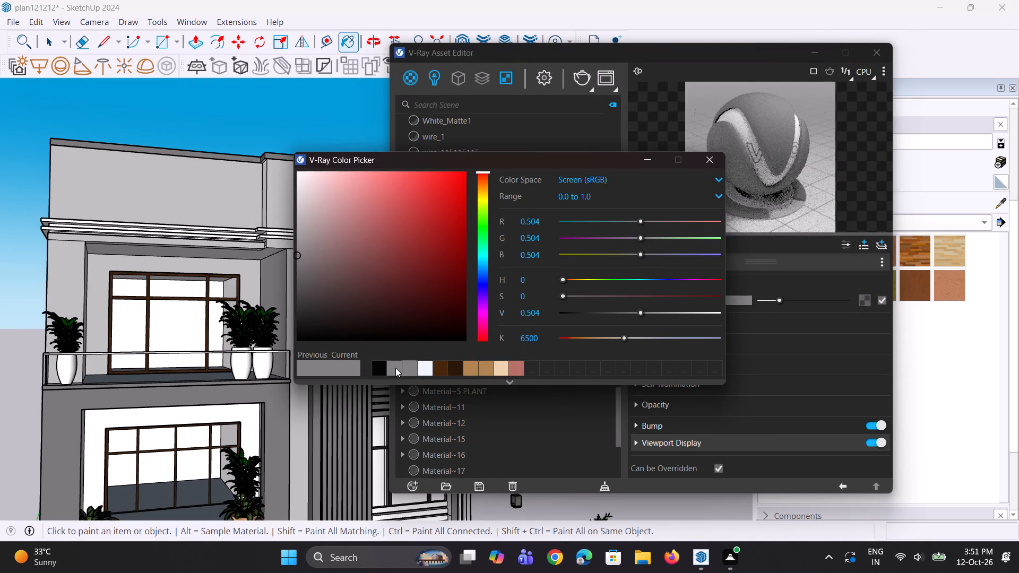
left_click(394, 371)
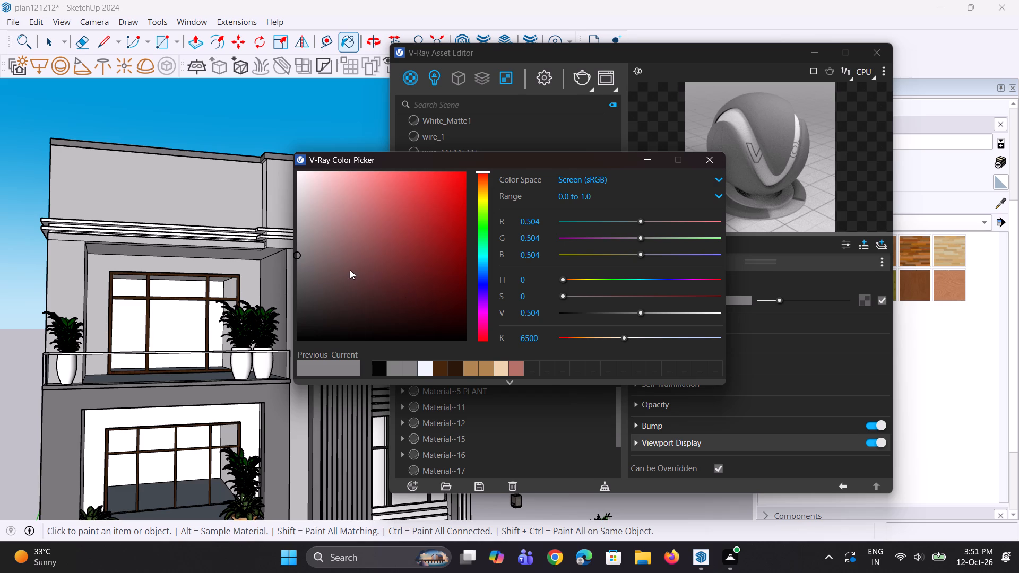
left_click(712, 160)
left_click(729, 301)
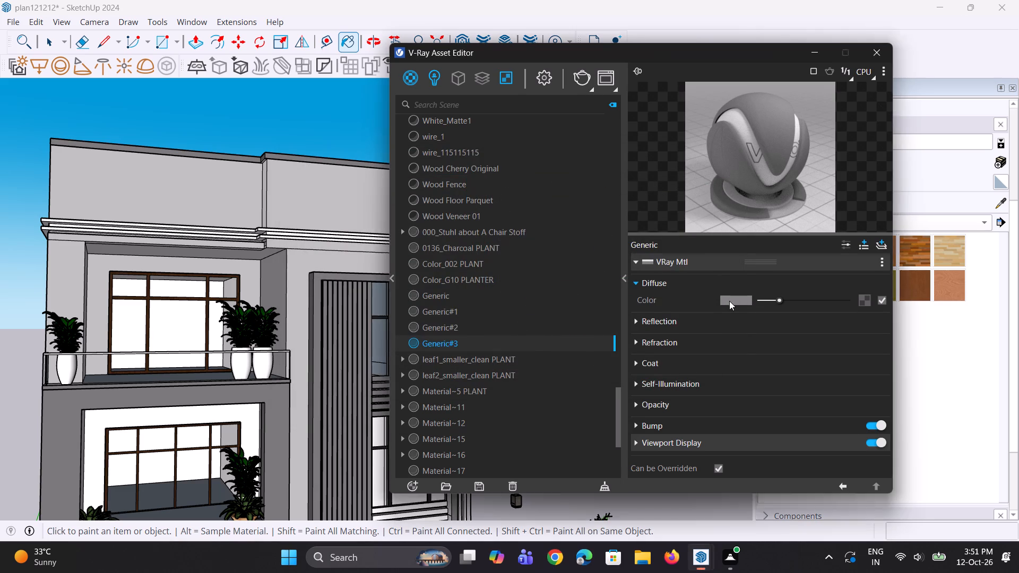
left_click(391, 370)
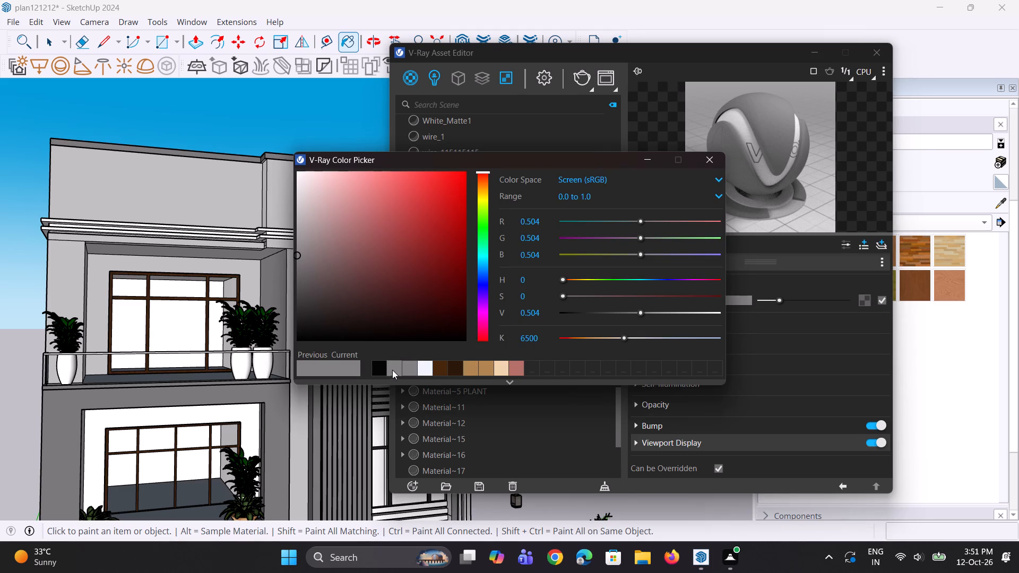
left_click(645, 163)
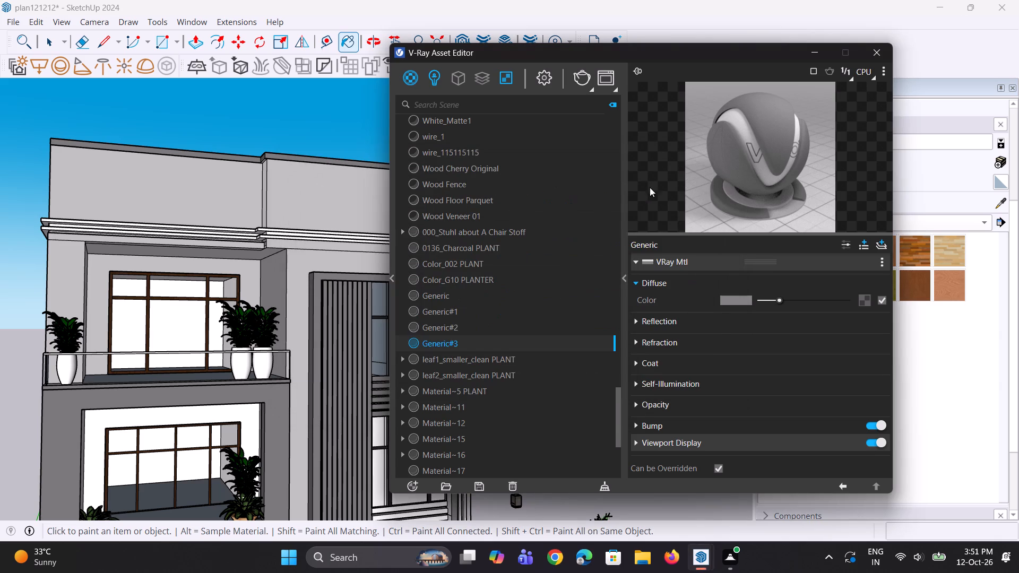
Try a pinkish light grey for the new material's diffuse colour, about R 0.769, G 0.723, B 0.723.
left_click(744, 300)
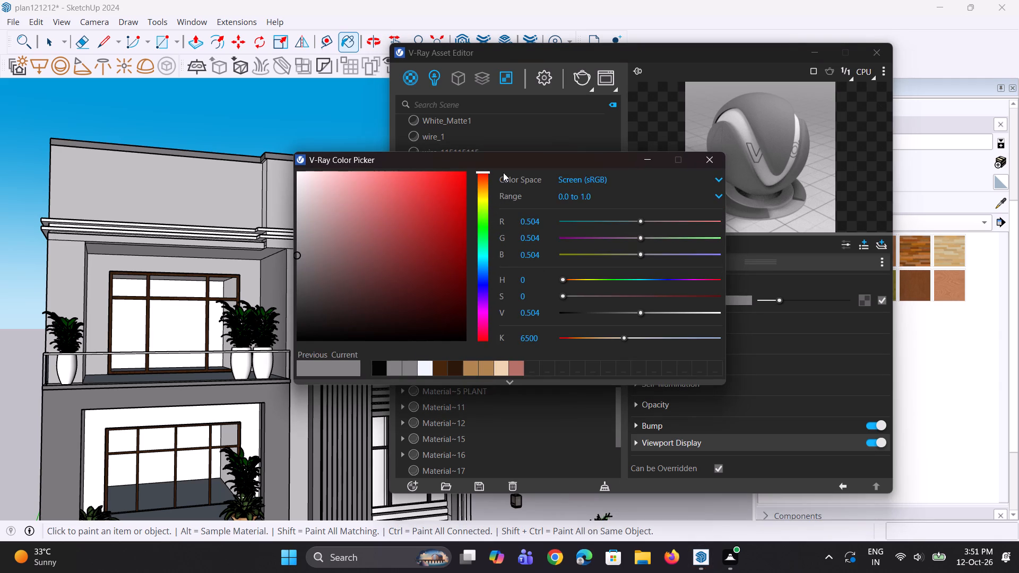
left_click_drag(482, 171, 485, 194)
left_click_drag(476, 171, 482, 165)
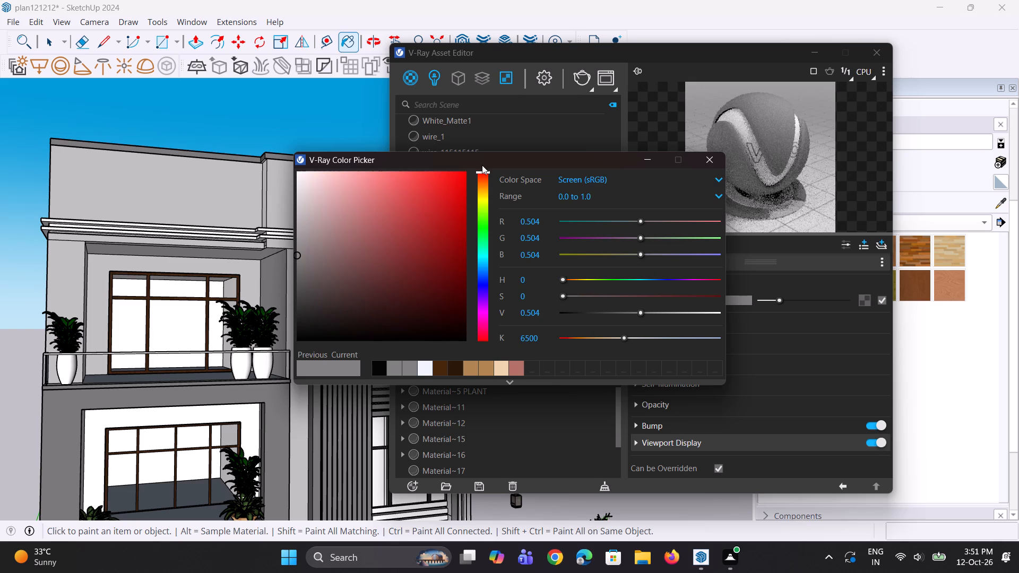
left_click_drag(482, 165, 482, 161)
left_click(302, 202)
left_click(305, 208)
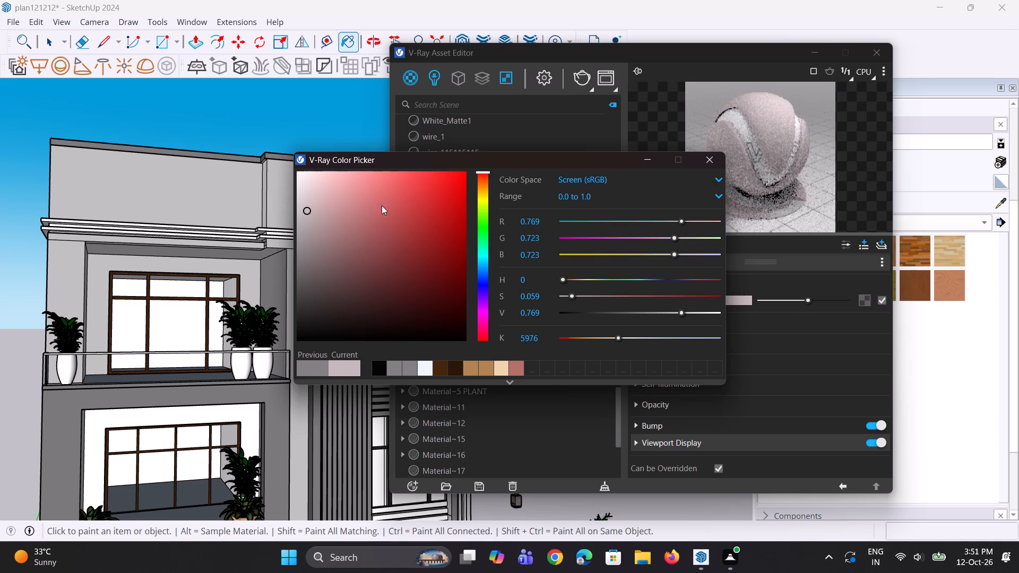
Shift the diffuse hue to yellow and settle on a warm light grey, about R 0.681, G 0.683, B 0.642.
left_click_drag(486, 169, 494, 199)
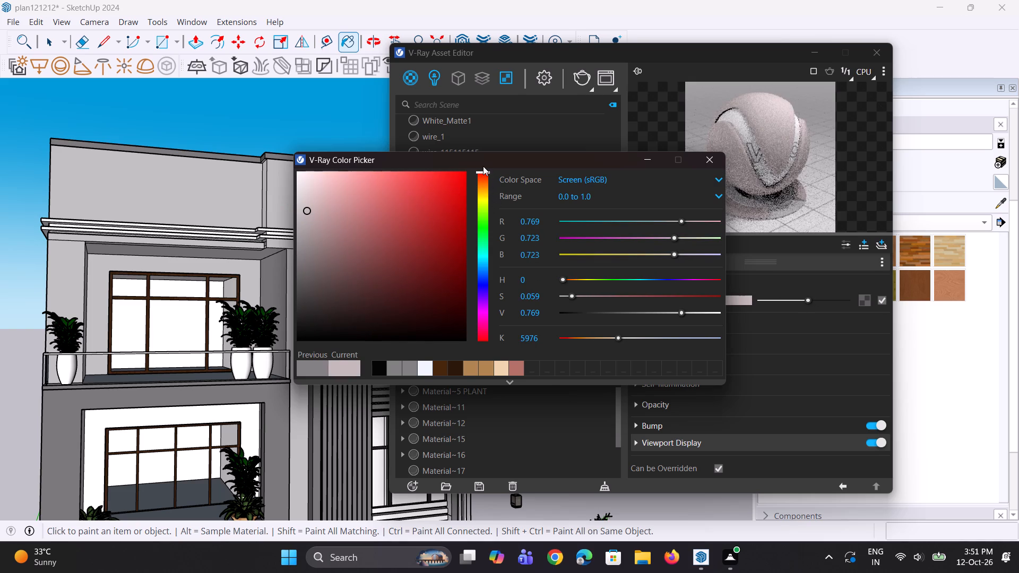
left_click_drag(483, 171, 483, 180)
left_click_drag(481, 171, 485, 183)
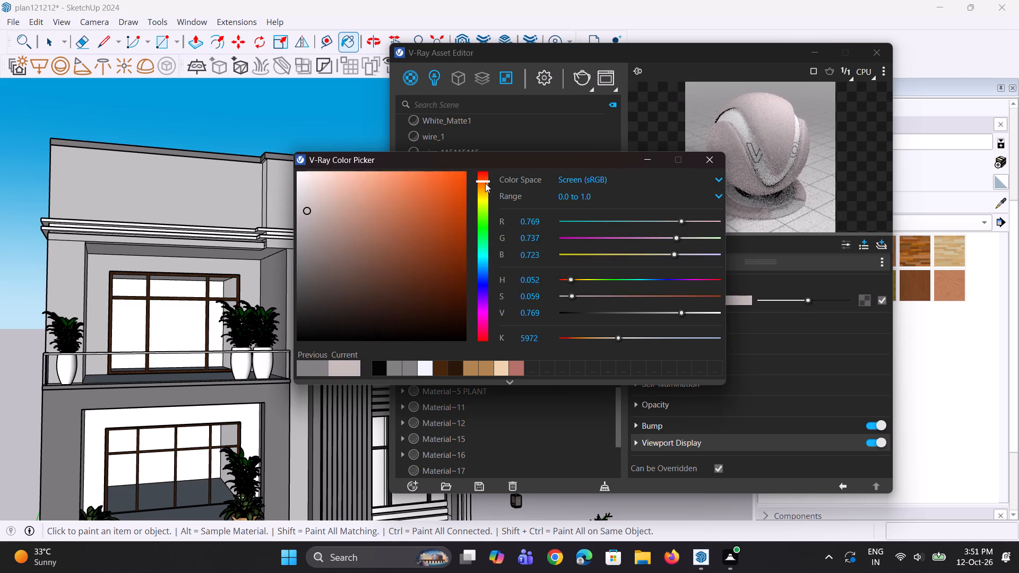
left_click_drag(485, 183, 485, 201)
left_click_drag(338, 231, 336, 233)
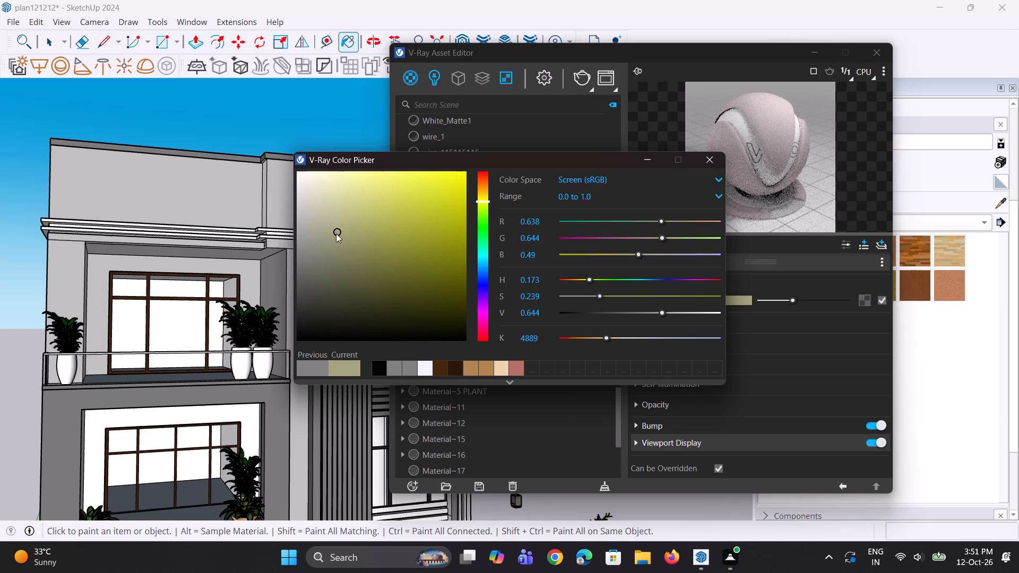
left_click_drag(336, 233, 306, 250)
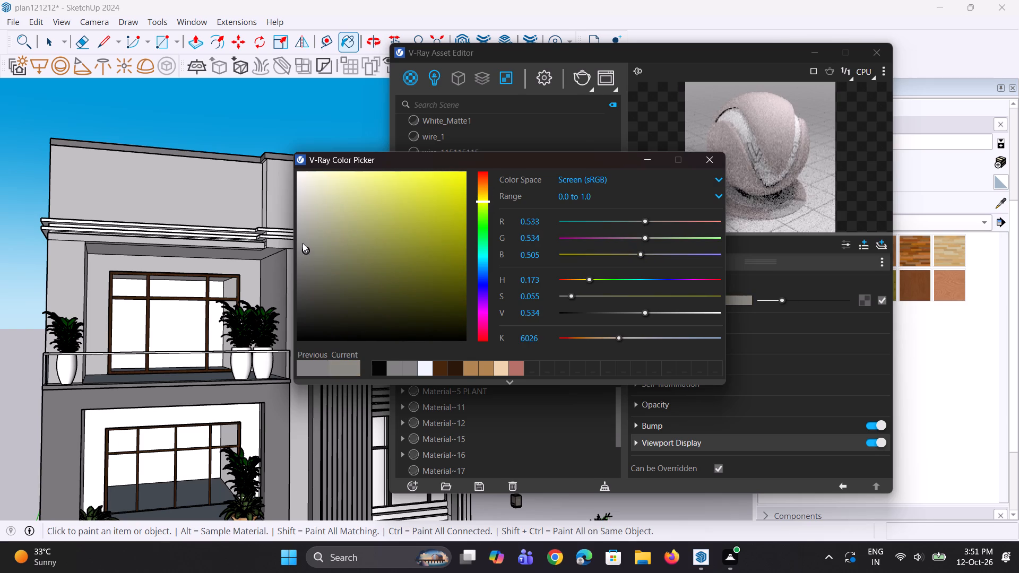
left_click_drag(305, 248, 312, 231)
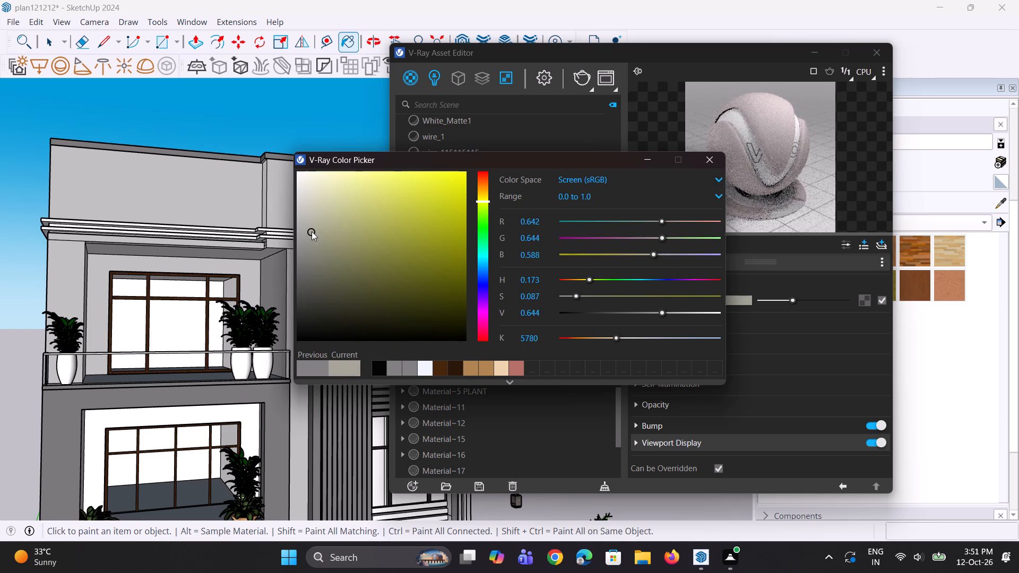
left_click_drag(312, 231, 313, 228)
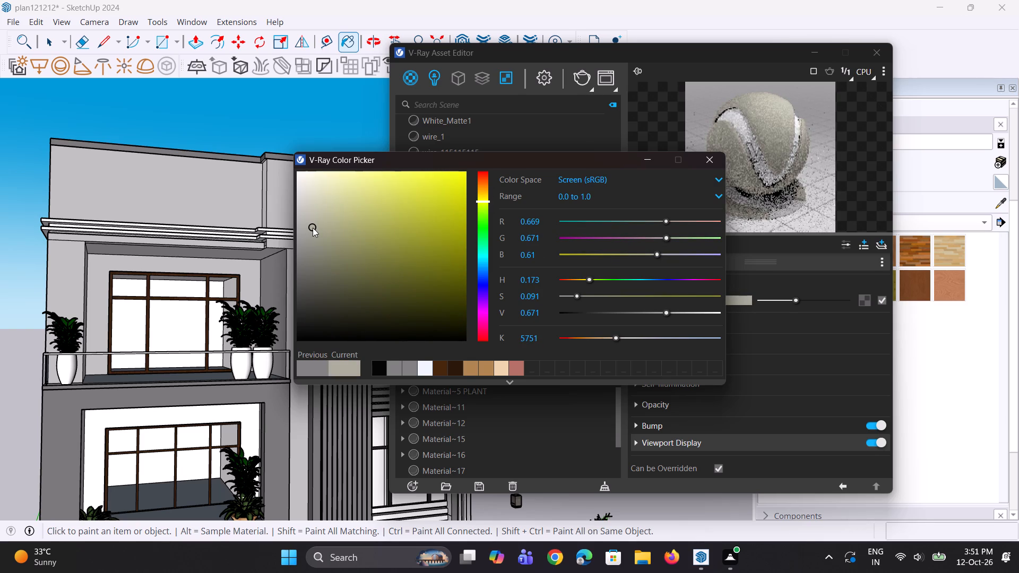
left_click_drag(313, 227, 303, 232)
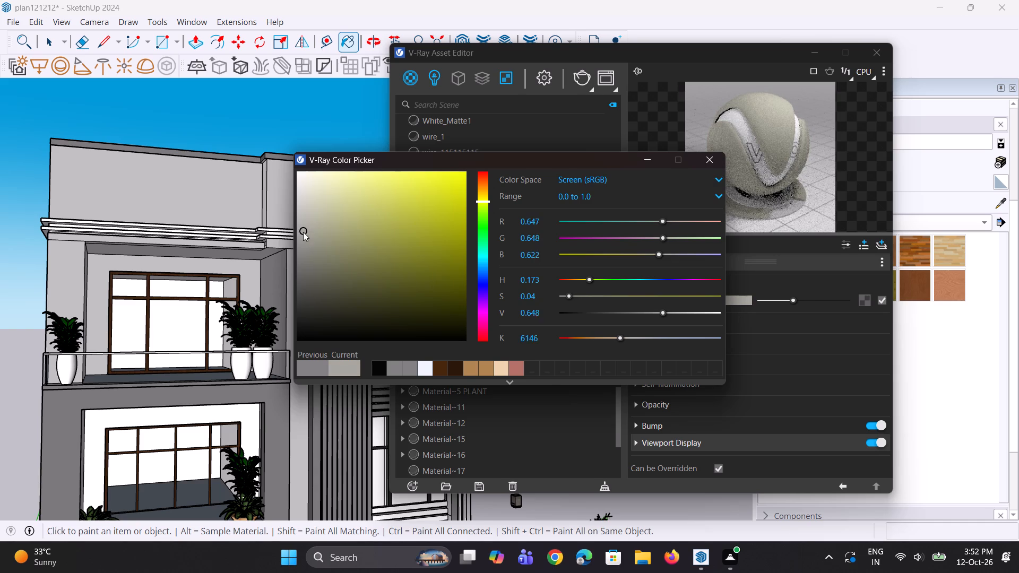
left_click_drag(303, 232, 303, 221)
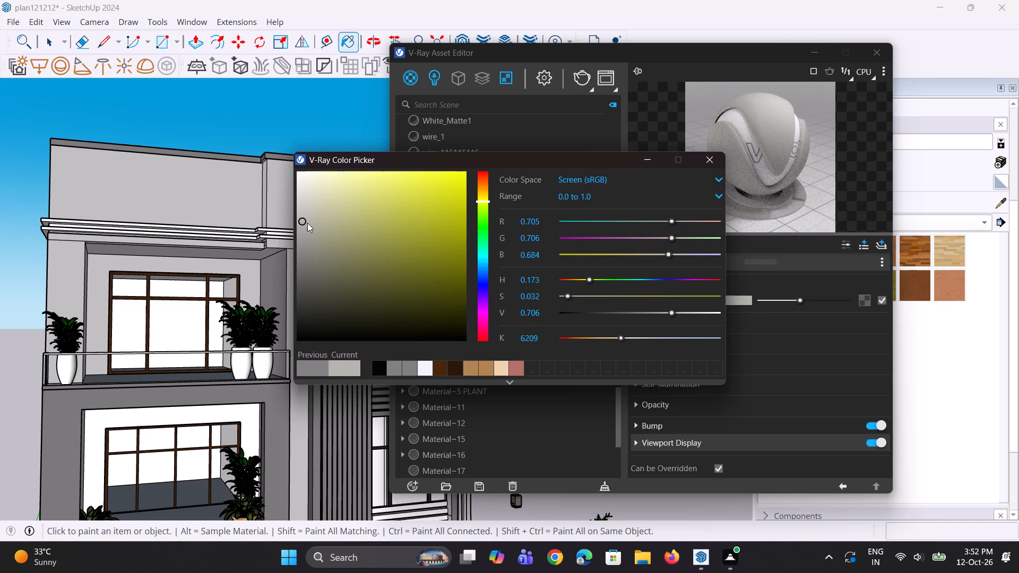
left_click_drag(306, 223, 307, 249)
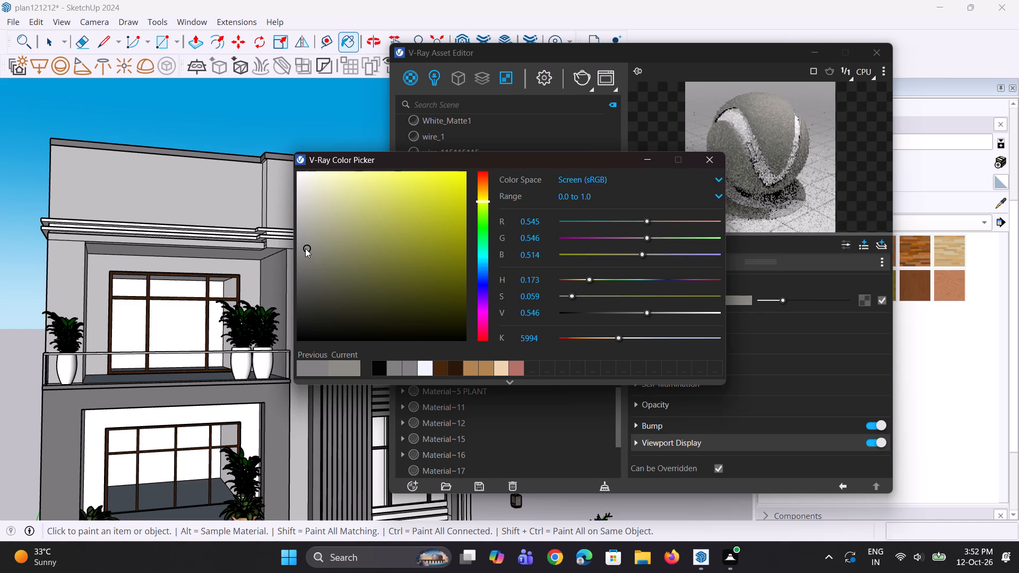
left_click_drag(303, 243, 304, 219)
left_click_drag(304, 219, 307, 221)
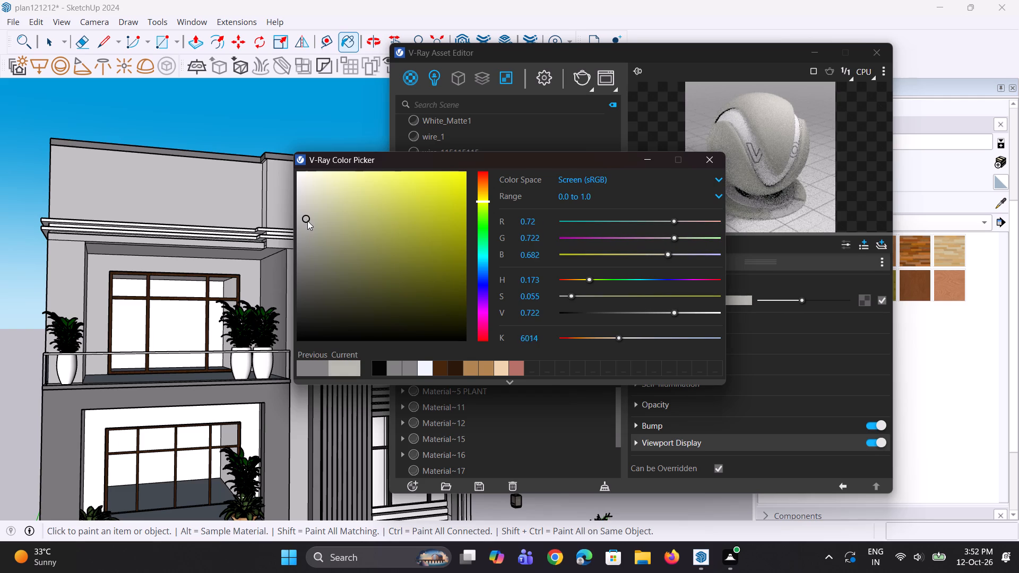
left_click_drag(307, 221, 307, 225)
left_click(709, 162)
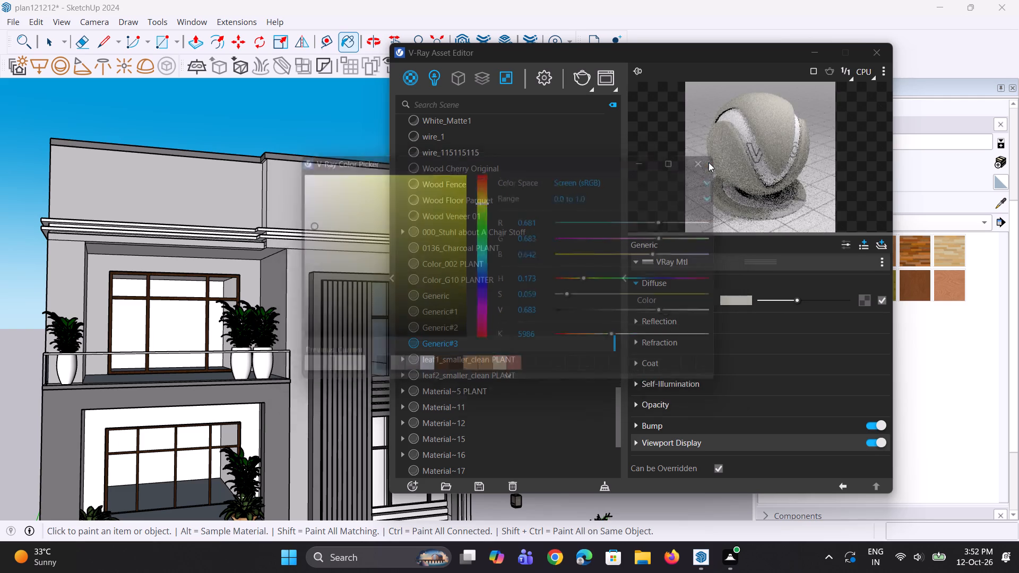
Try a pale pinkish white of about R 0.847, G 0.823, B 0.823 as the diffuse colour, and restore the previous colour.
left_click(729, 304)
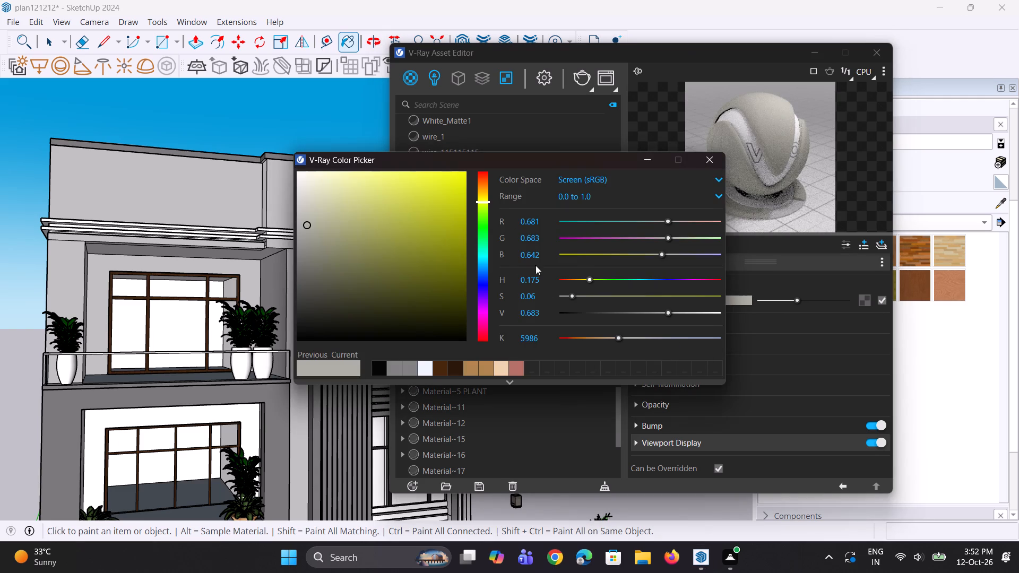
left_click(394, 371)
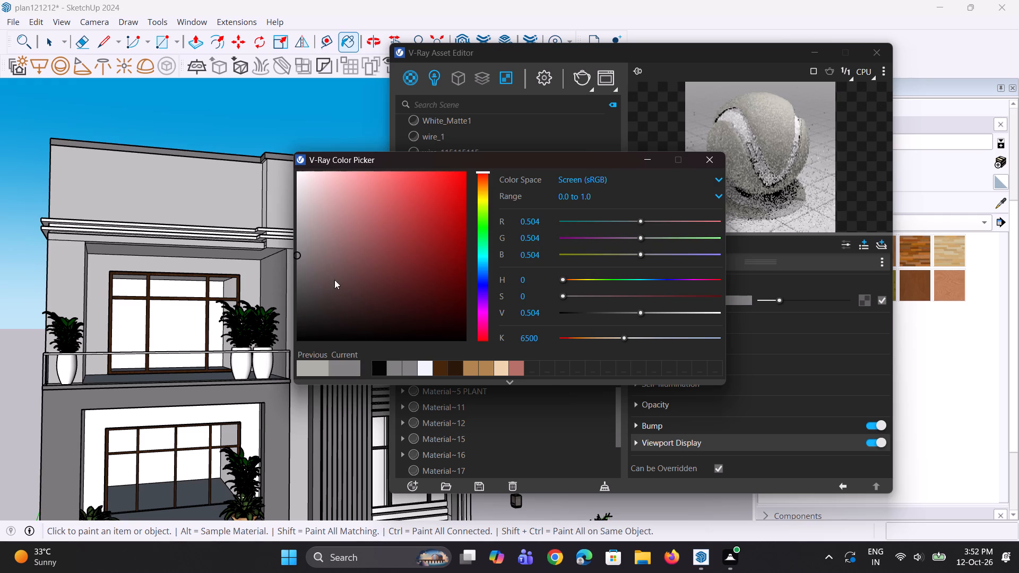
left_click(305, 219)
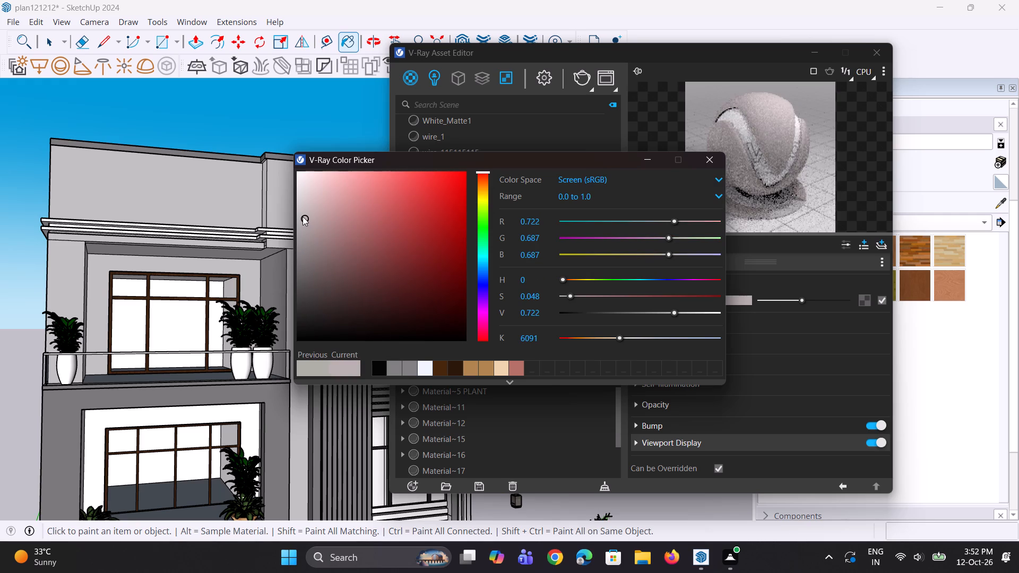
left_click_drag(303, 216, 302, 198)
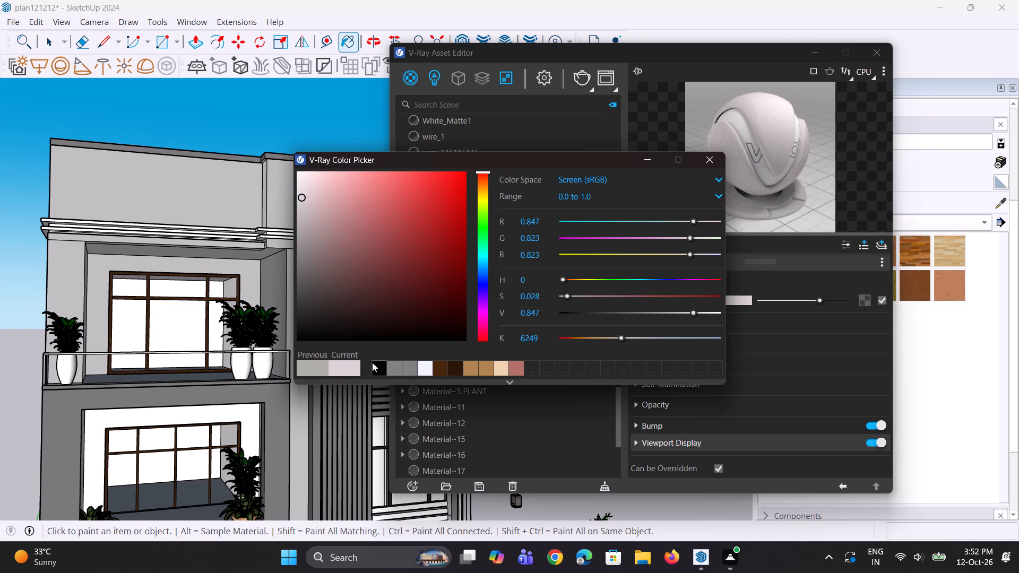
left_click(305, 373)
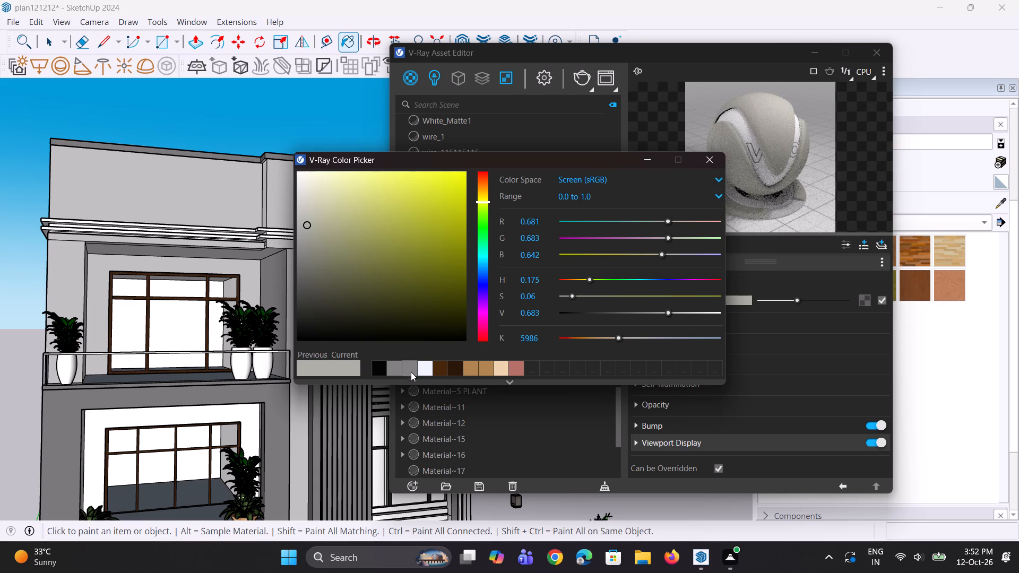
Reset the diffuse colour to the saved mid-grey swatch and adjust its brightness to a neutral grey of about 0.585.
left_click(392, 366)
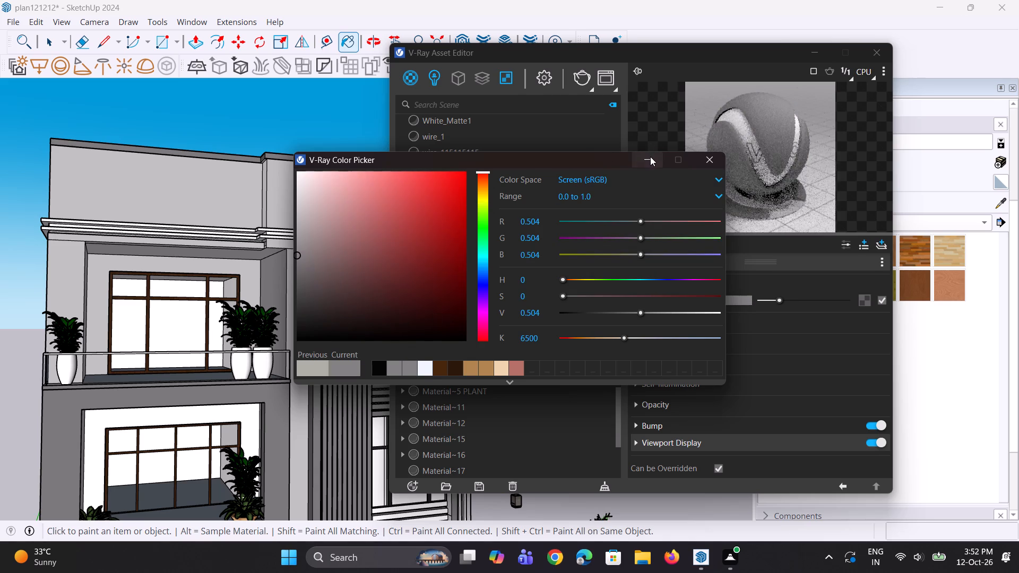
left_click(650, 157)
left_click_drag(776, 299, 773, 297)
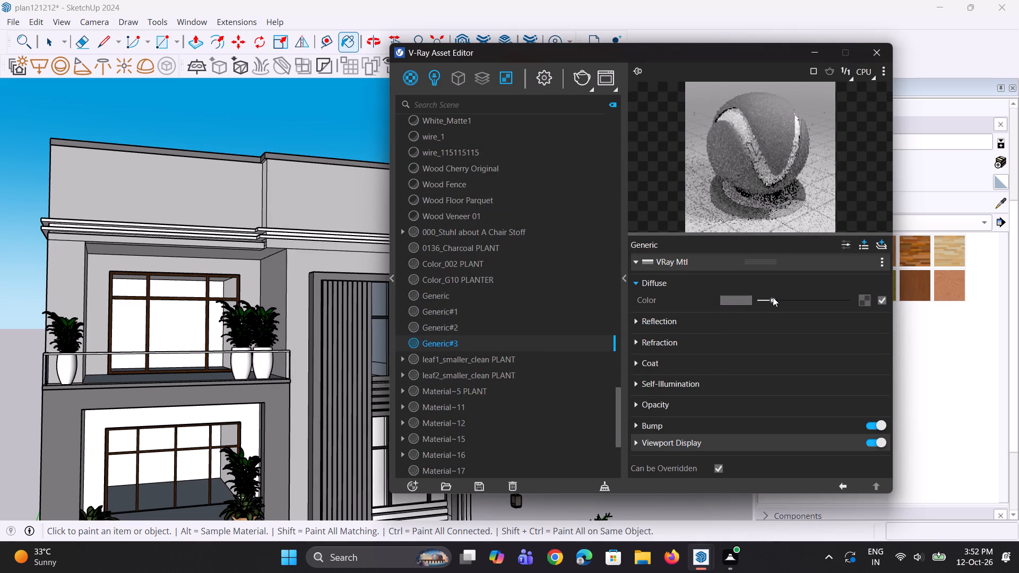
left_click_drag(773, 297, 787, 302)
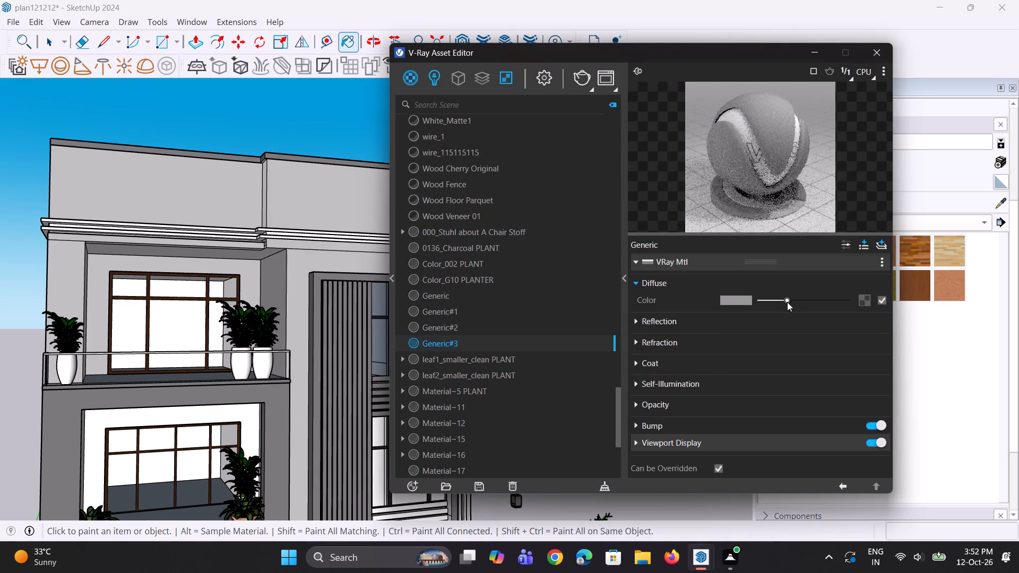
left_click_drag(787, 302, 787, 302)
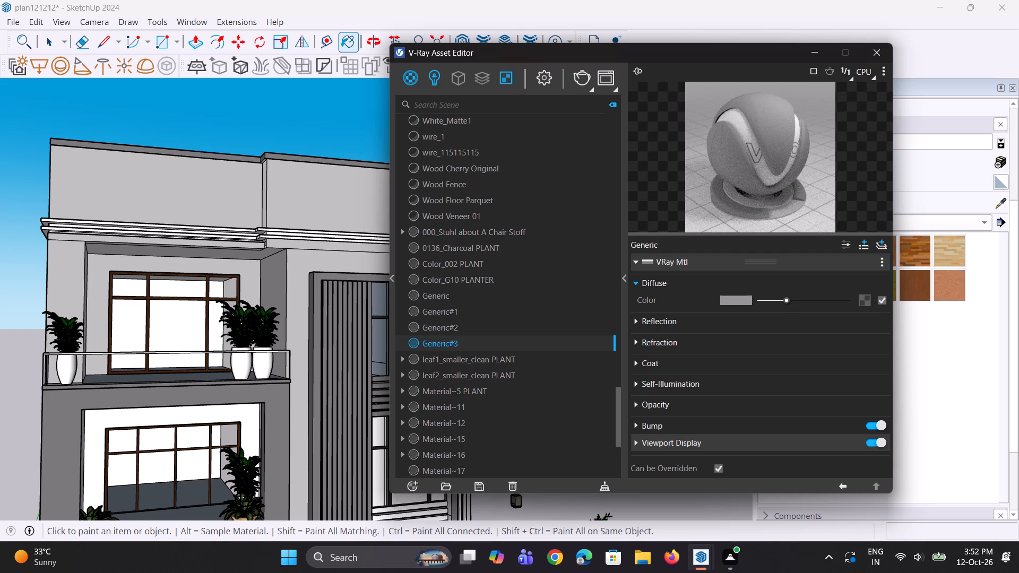
Shift the Generic#3 diffuse hue to cyan, choose a cool grey of about R 0.603, G 0.636, B 0.635, and darken it slightly.
left_click(735, 297)
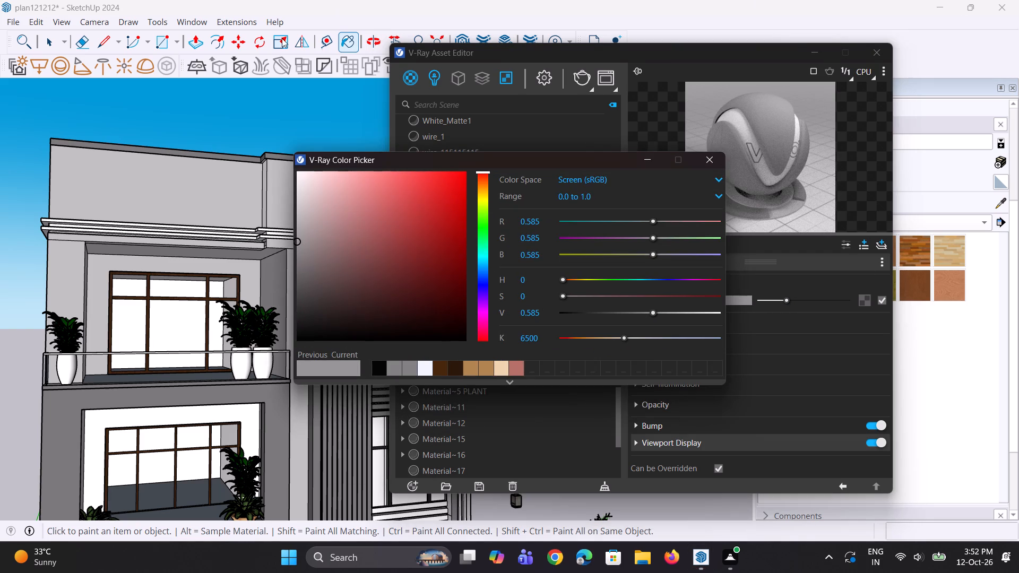
left_click(484, 256)
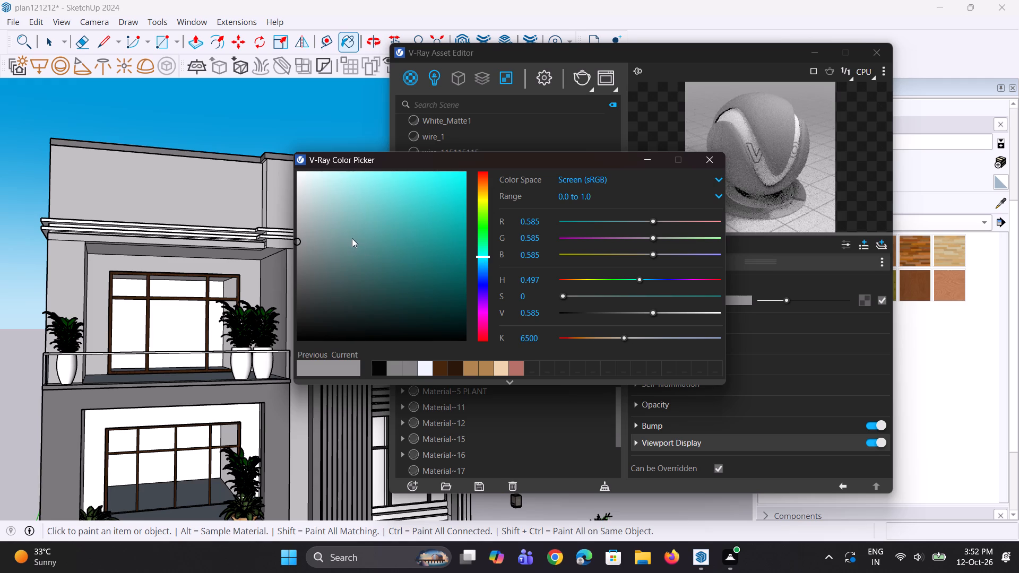
left_click(304, 198)
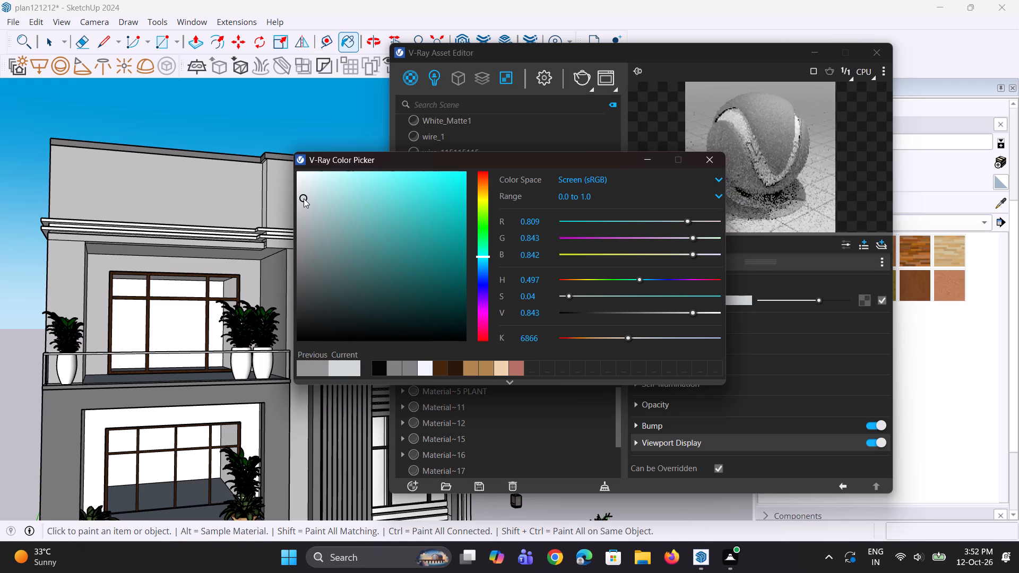
left_click(304, 198)
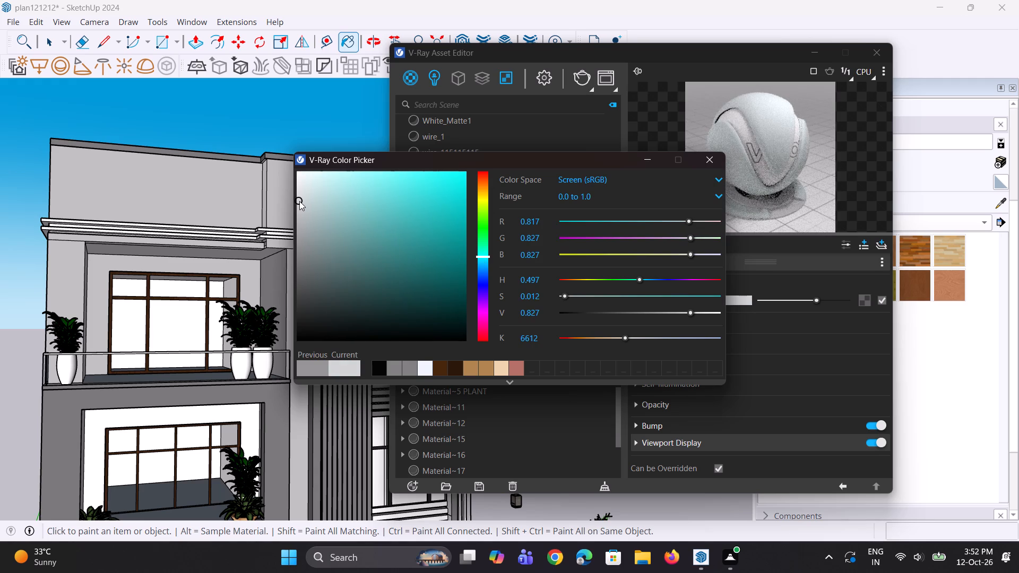
left_click_drag(299, 201, 307, 214)
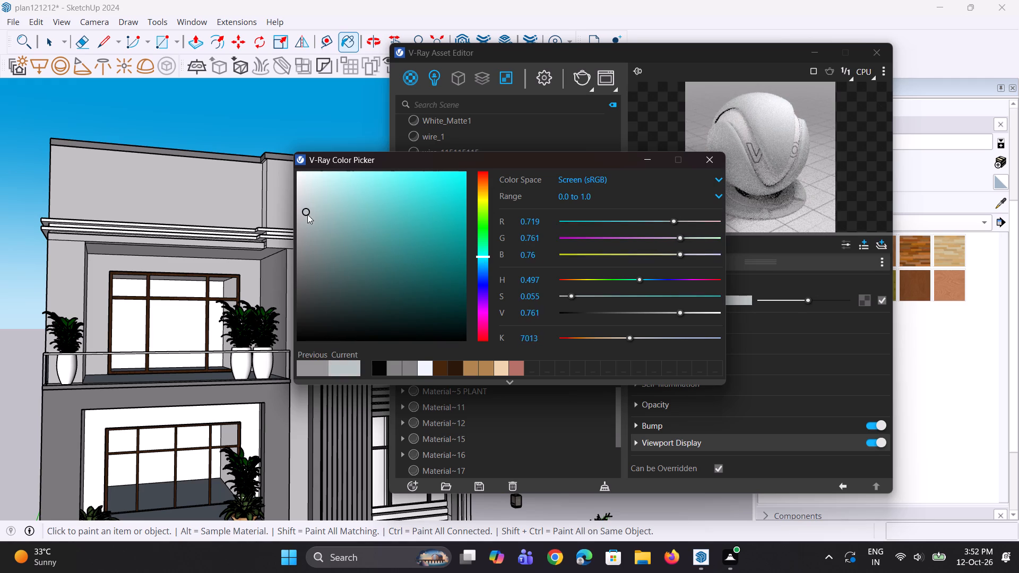
left_click_drag(307, 214, 303, 240)
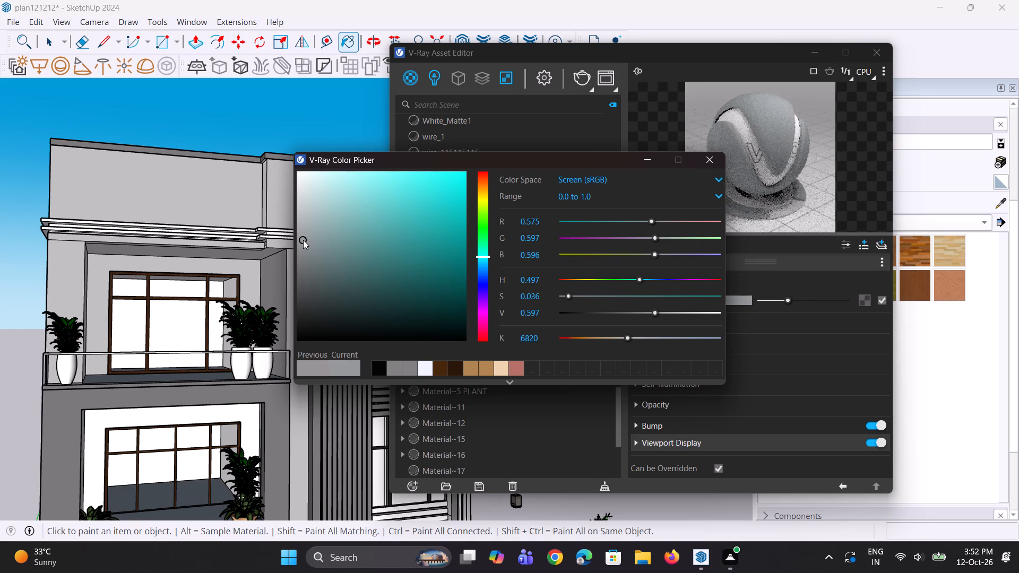
left_click_drag(303, 240, 306, 233)
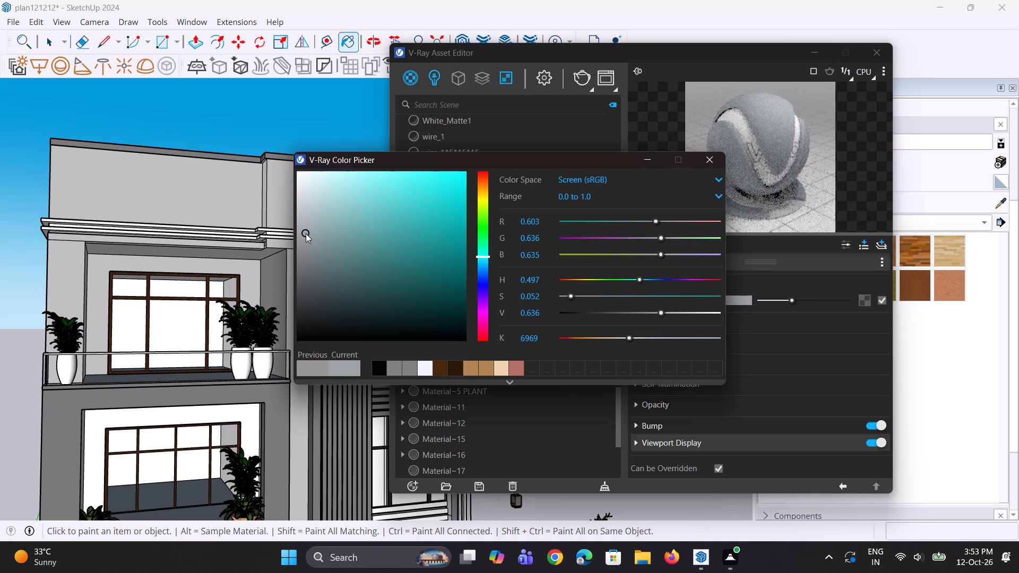
left_click(632, 160)
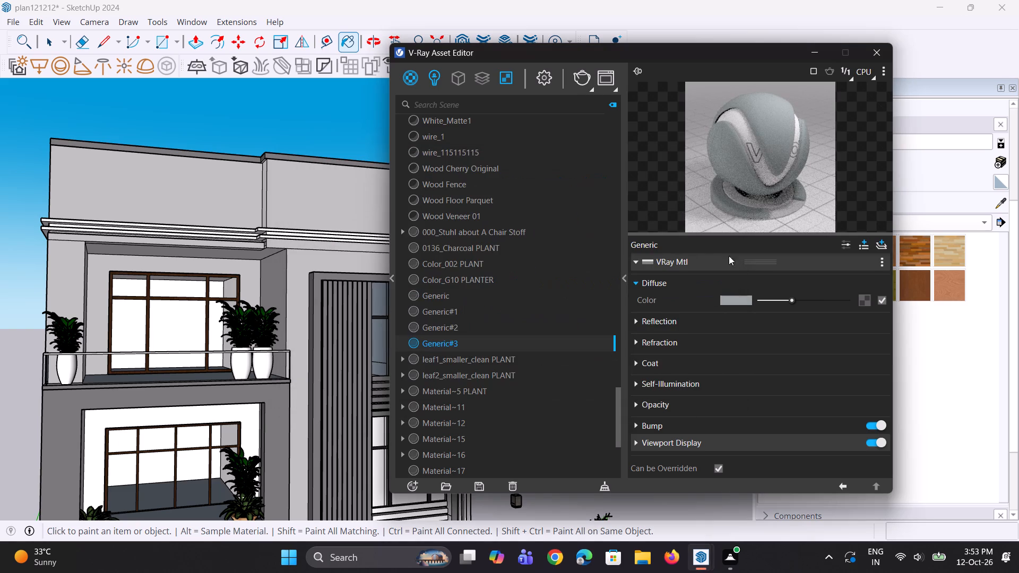
left_click_drag(793, 299, 792, 298)
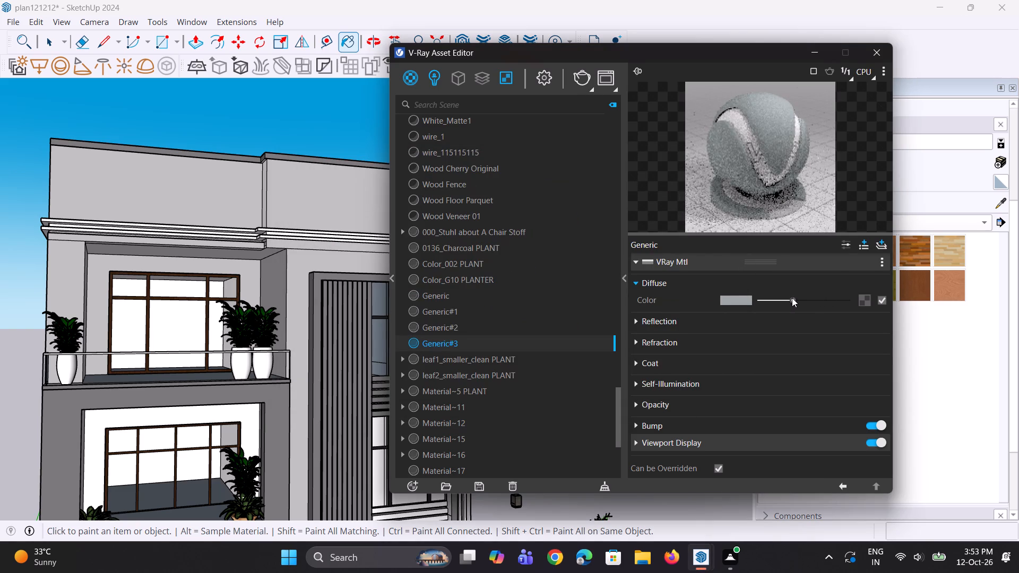
left_click_drag(792, 298, 786, 299)
left_click(786, 299)
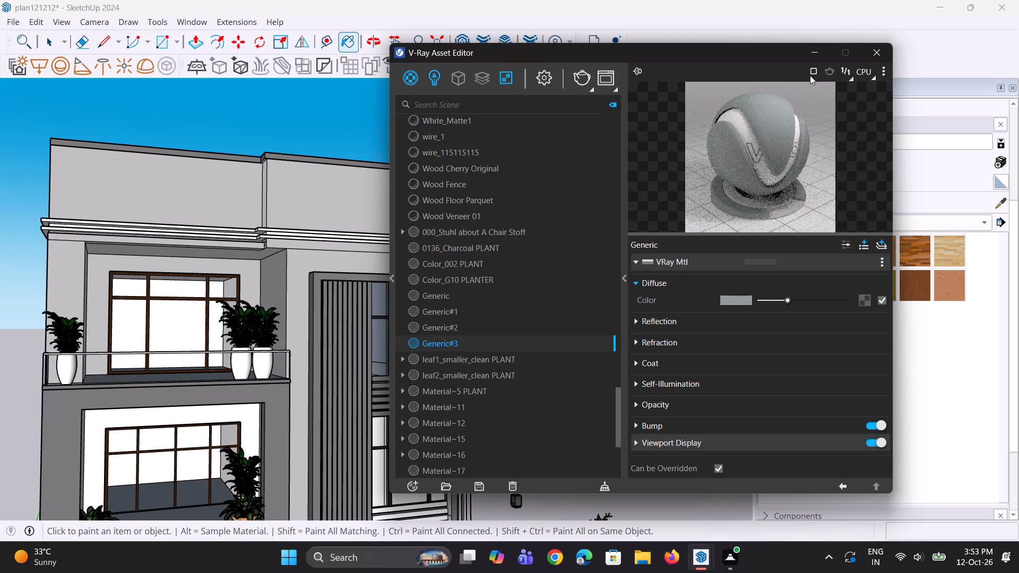
left_click(768, 154)
left_click(807, 51)
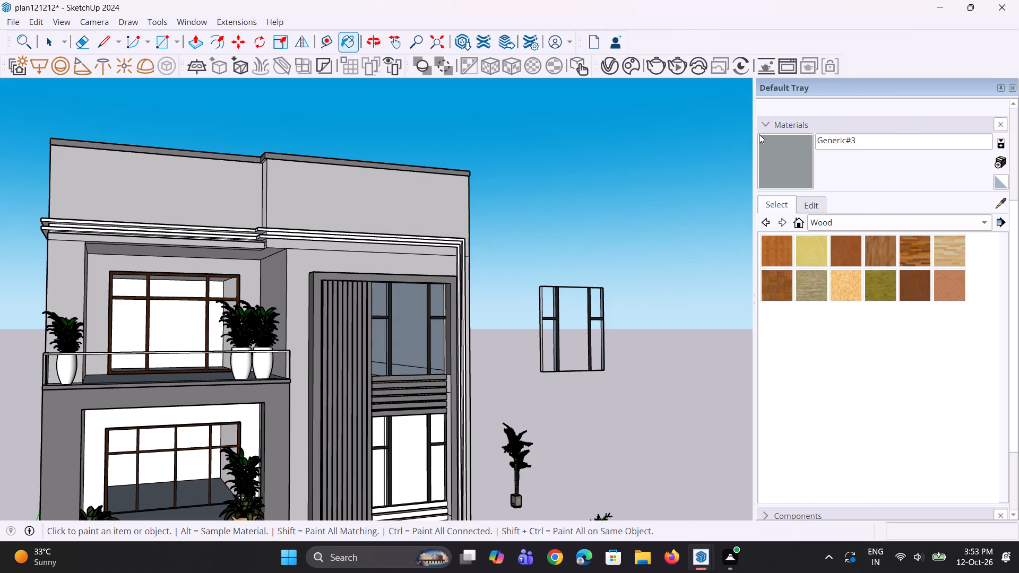
Paint the top horizontal slat of the louvre below the upper window with Generic#3.
scroll(449, 402, "up", 5)
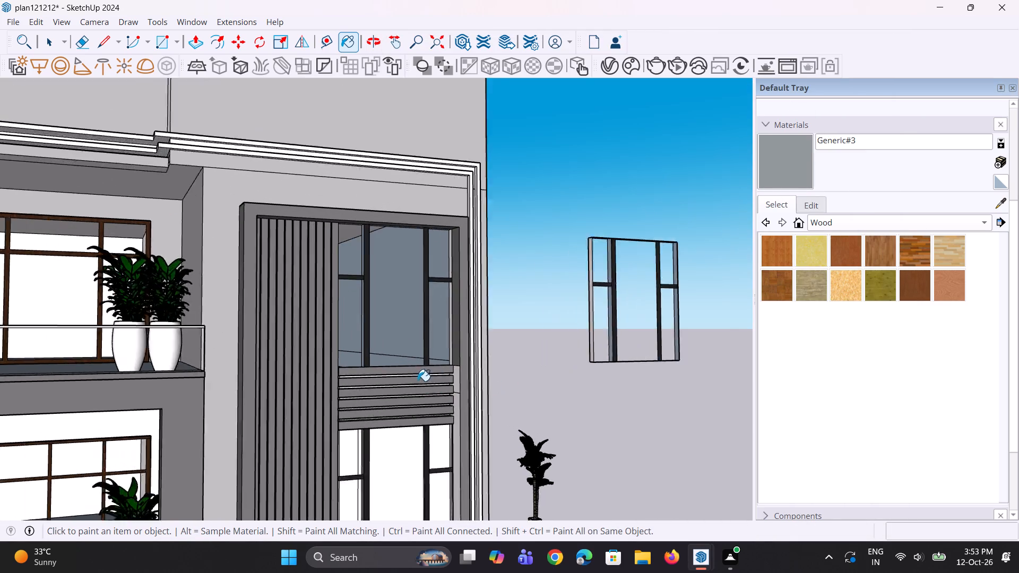
scroll(418, 381, "up", 1)
left_click(412, 370)
middle_click_drag(428, 389, 314, 405)
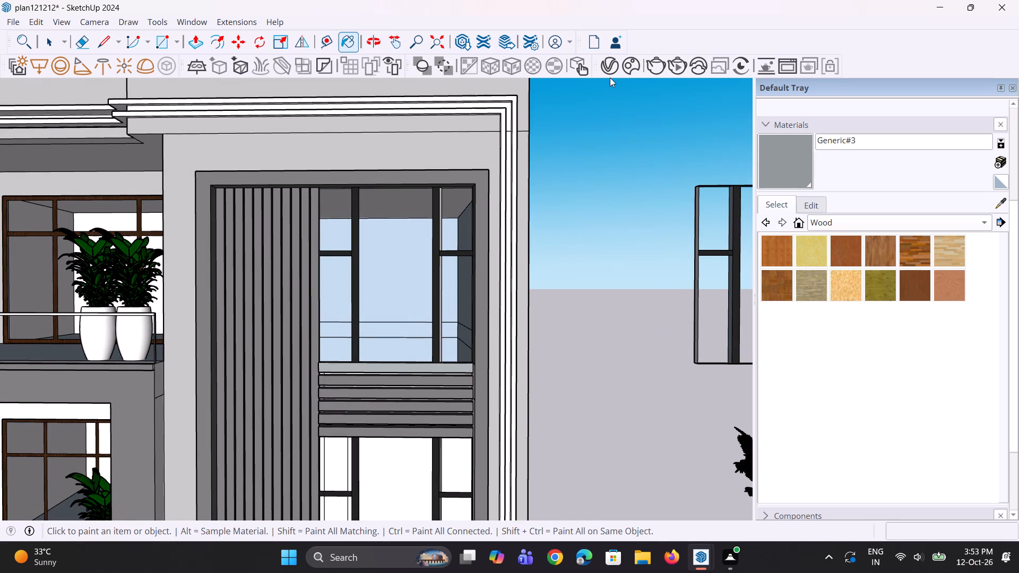
Retune the Generic#3 diffuse colour to a stronger blue-green grey, about R 0.523, G 0.585, B 0.583, and darken it slightly.
left_click(610, 75)
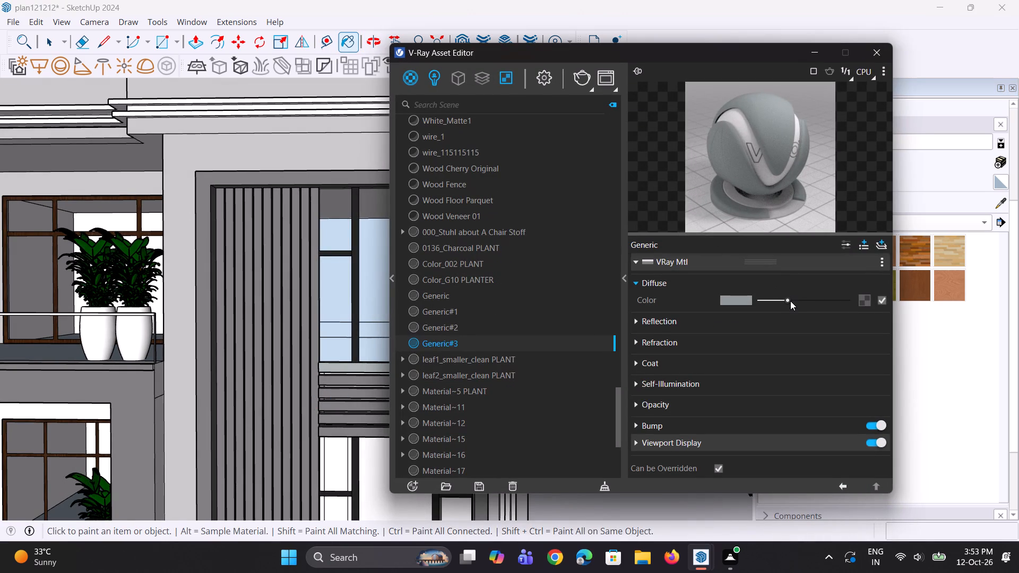
left_click_drag(789, 303, 779, 303)
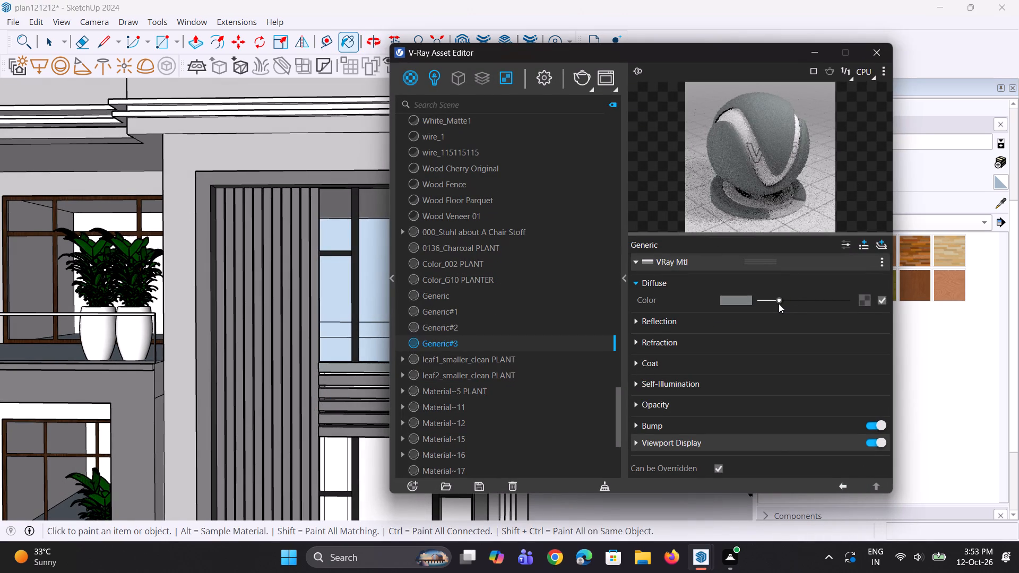
left_click_drag(779, 303, 783, 301)
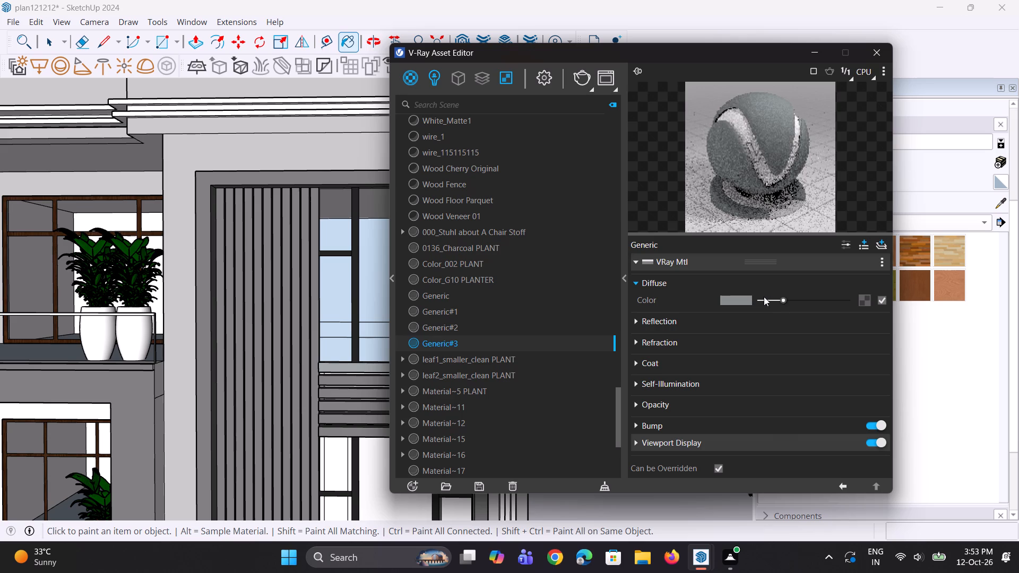
left_click(730, 299)
left_click(315, 247)
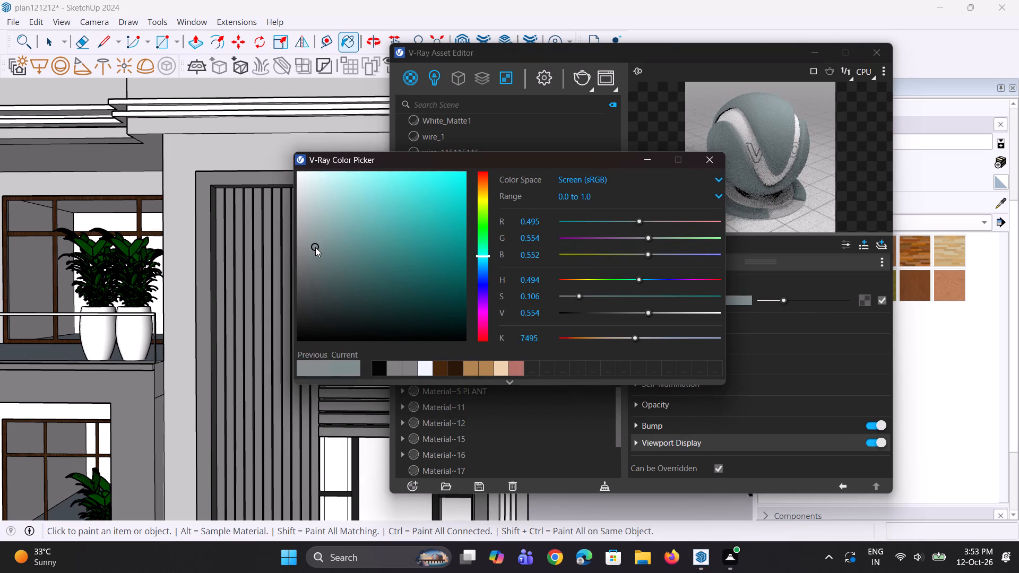
left_click(318, 237)
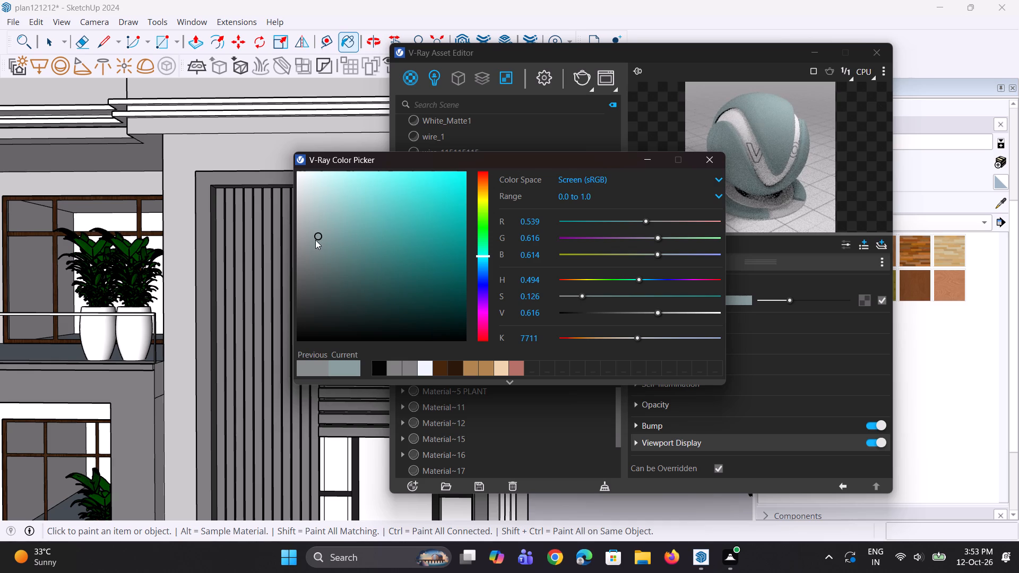
left_click(315, 240)
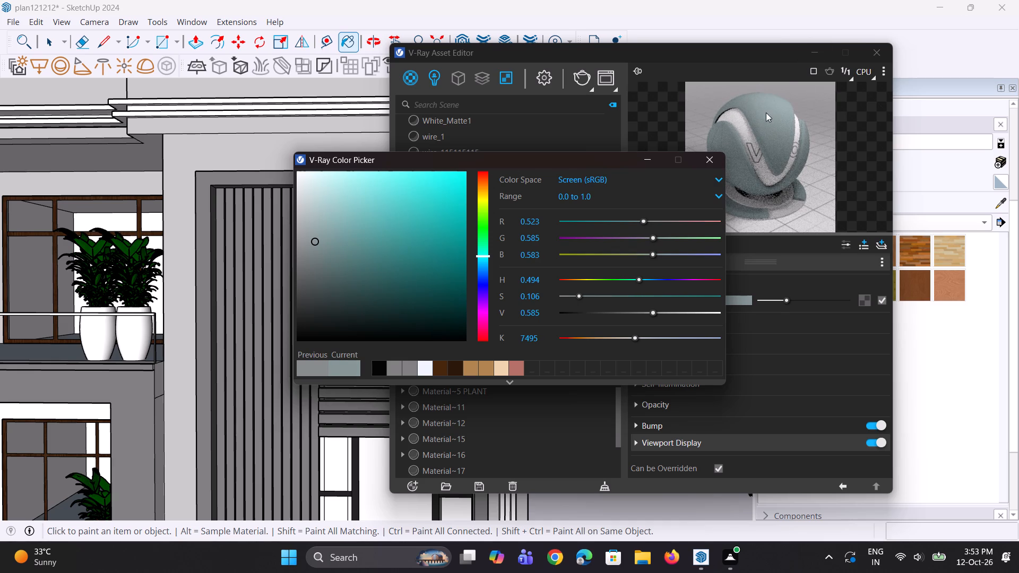
left_click(713, 158)
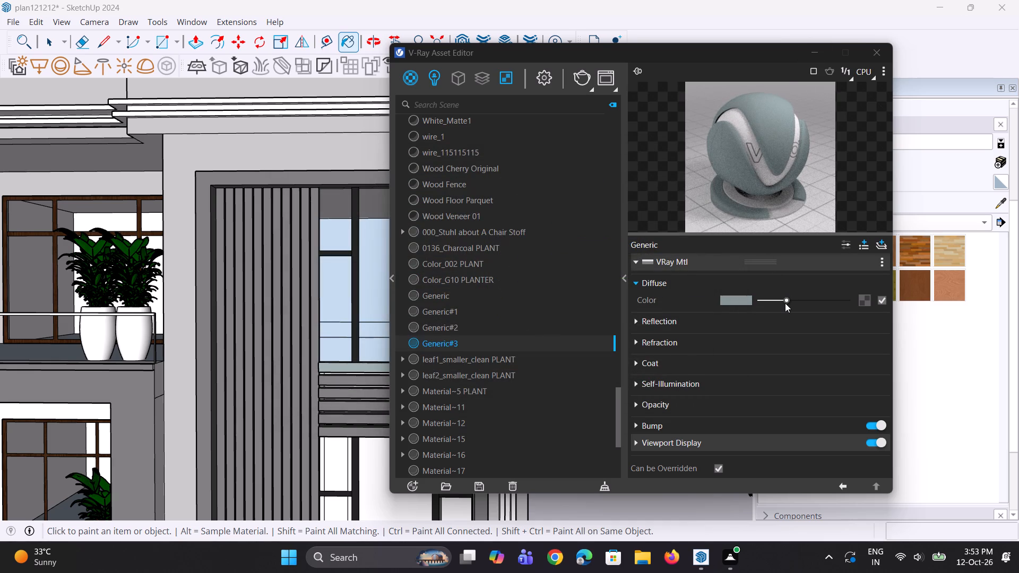
left_click(785, 303)
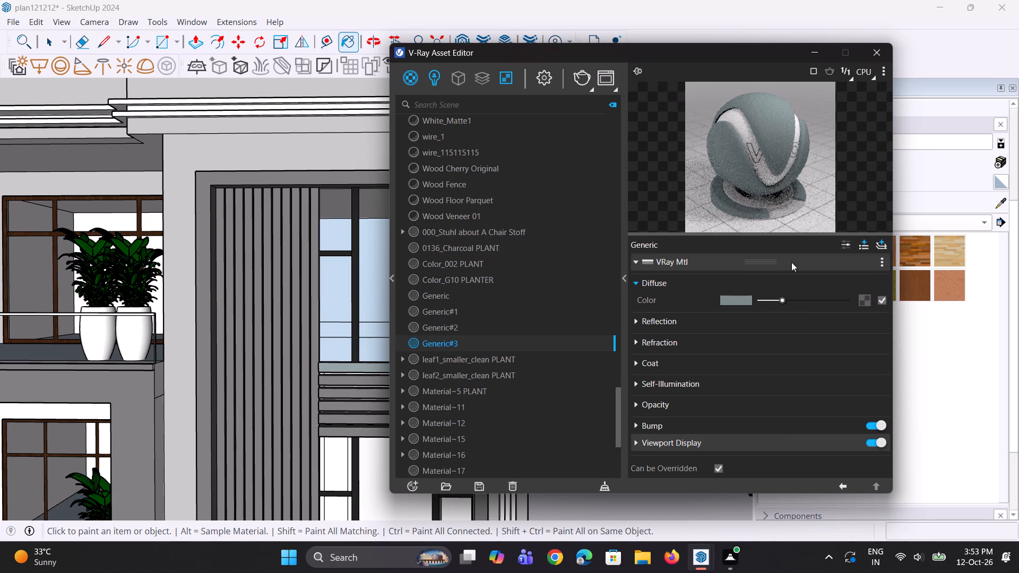
left_click(784, 300)
double_click(753, 190)
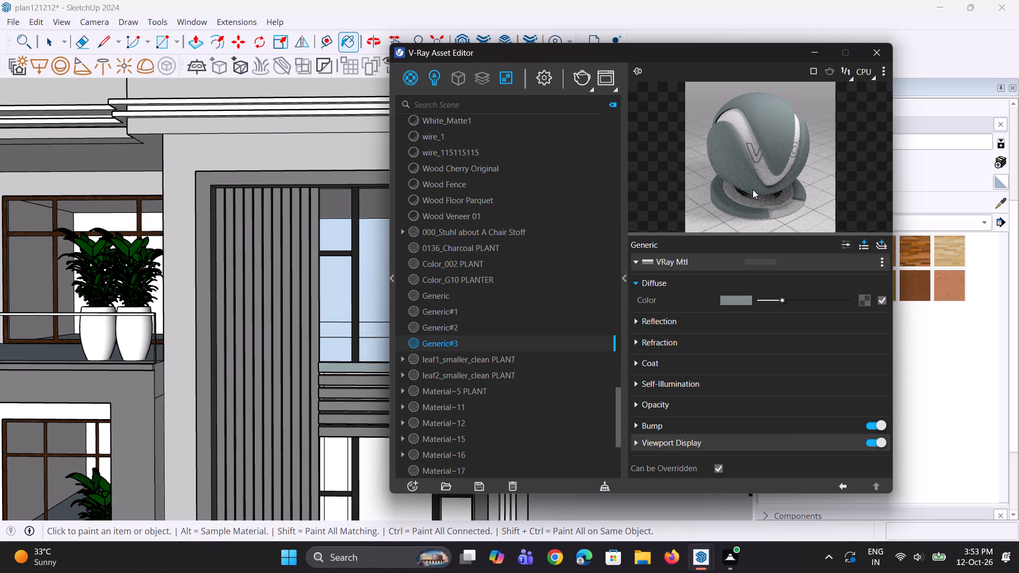
left_click(813, 48)
Paint the second and third slats of the upper louvre and their exposed top faces with Generic#3.
scroll(410, 395, "up", 2)
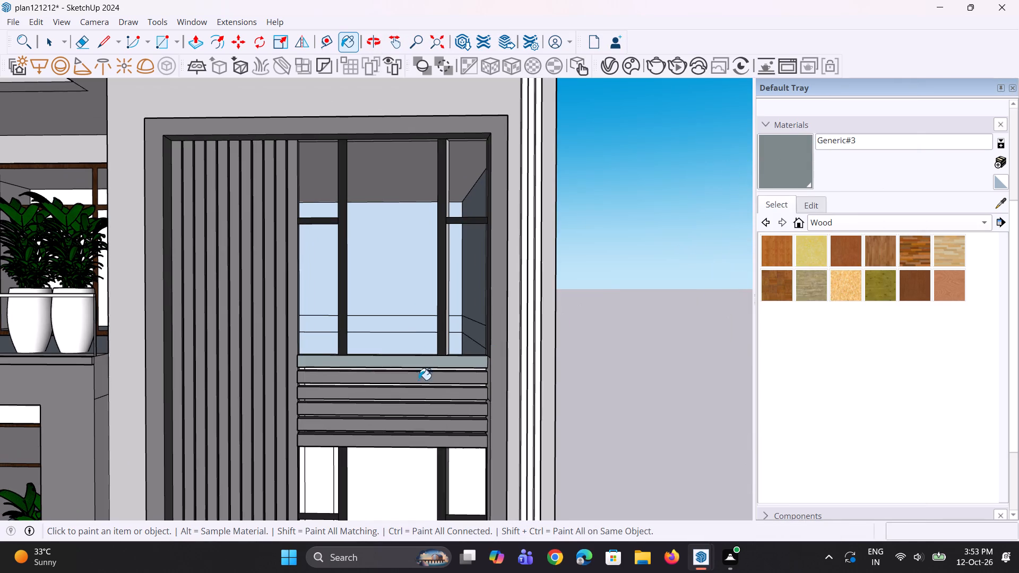
left_click(425, 377)
left_click(436, 367)
middle_click_drag(437, 366, 459, 441)
scroll(450, 366, "up", 2)
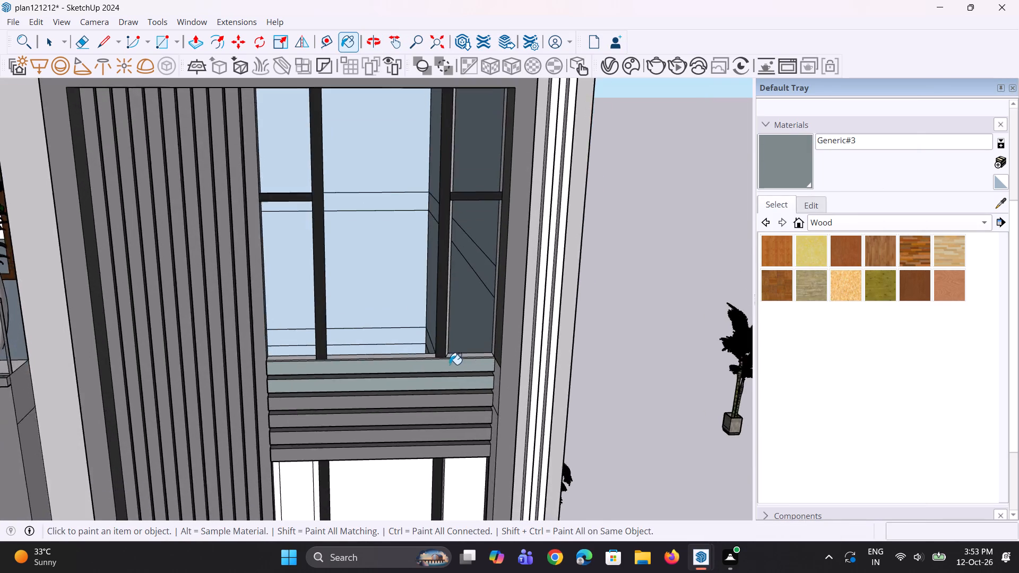
scroll(450, 364, "up", 3)
middle_click_drag(456, 390, 450, 369)
scroll(456, 390, "up", 3)
left_click(453, 372)
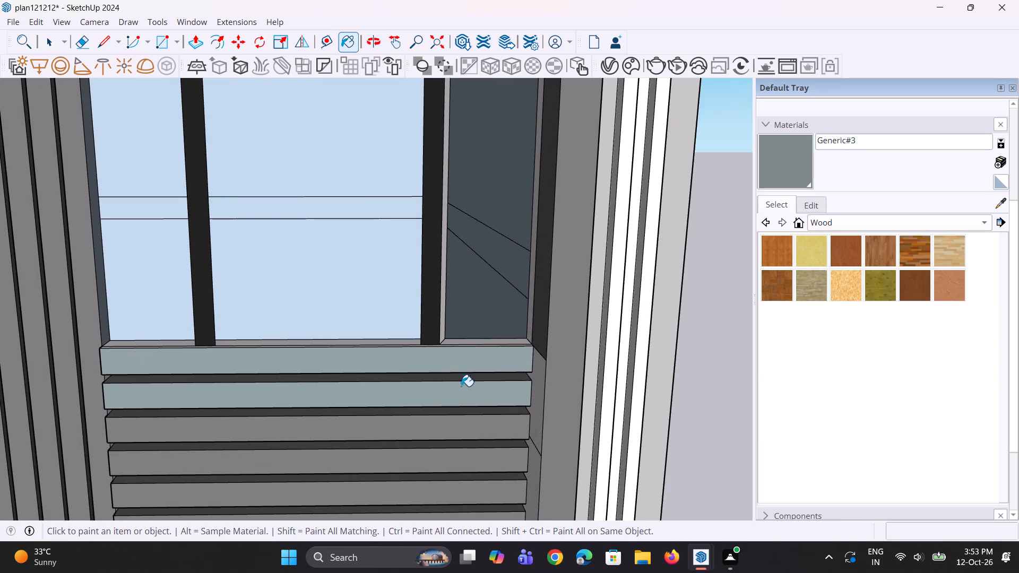
left_click(473, 378)
left_click(489, 412)
left_click(492, 431)
Paint the three lowest slats of the upper louvre, including their top faces, with Generic#3.
middle_click_drag(500, 433, 473, 347)
scroll(509, 435, "up", 2)
scroll(492, 374, "down", 10)
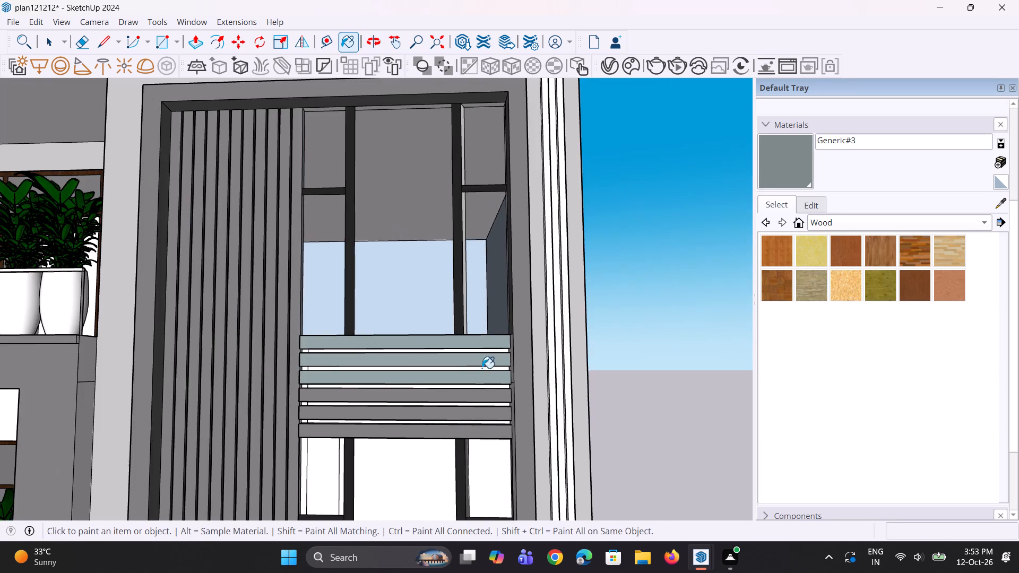
middle_click_drag(480, 373, 477, 440)
scroll(394, 411, "up", 10)
left_click(400, 375)
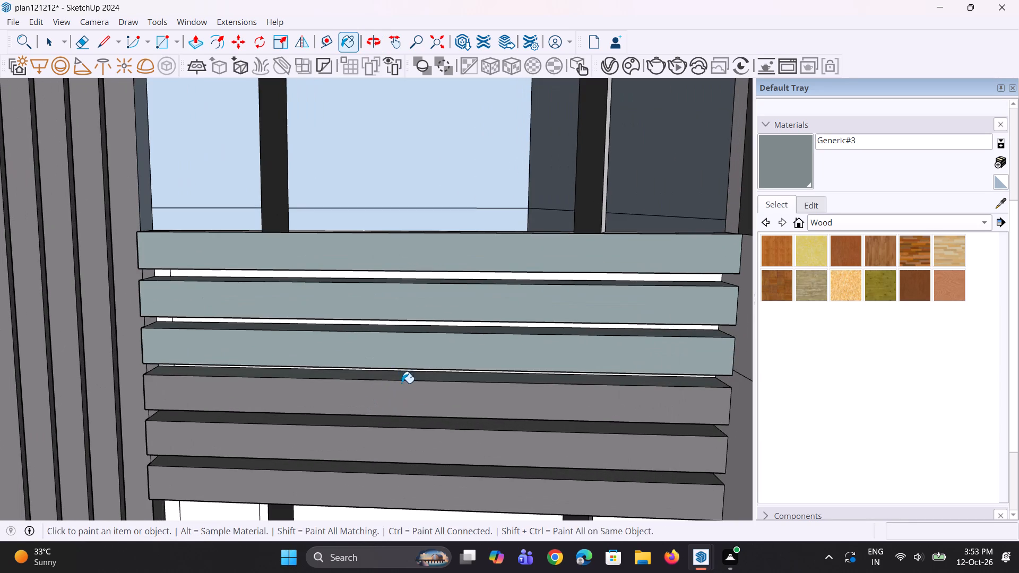
left_click(403, 390)
left_click(405, 425)
left_click(407, 448)
left_click(402, 465)
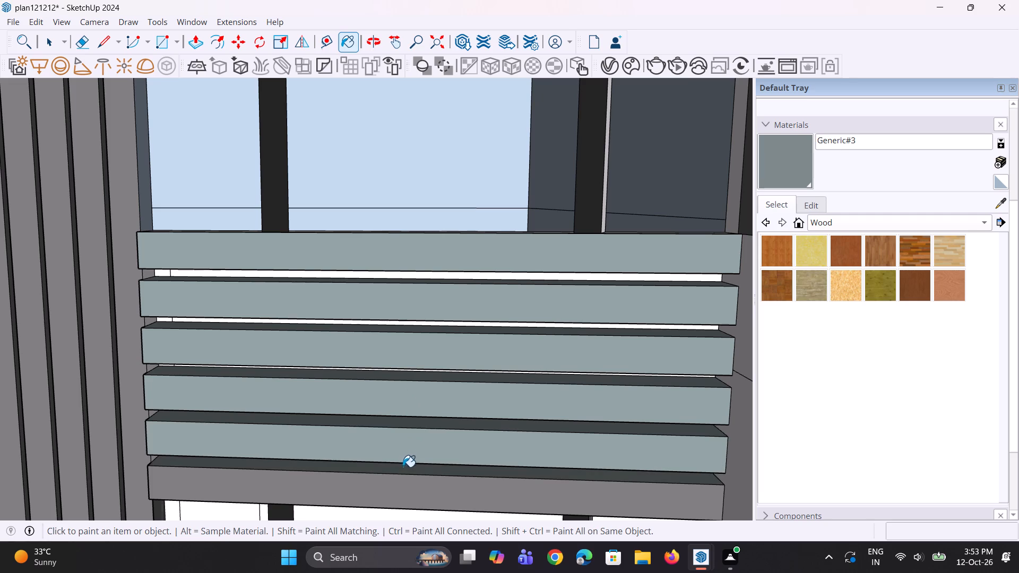
left_click_drag(404, 482, 407, 477)
Paint the three lowest white slats of the lower louvre and their top faces with Generic#3.
scroll(424, 368, "down", 10)
middle_click_drag(427, 423, 417, 359)
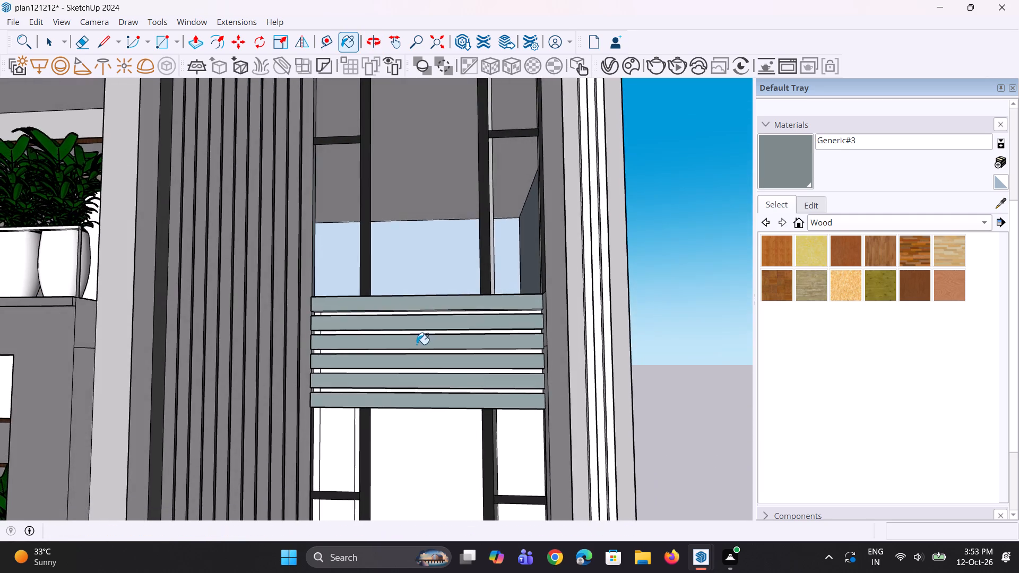
scroll(417, 343, "down", 14)
scroll(420, 469, "up", 8)
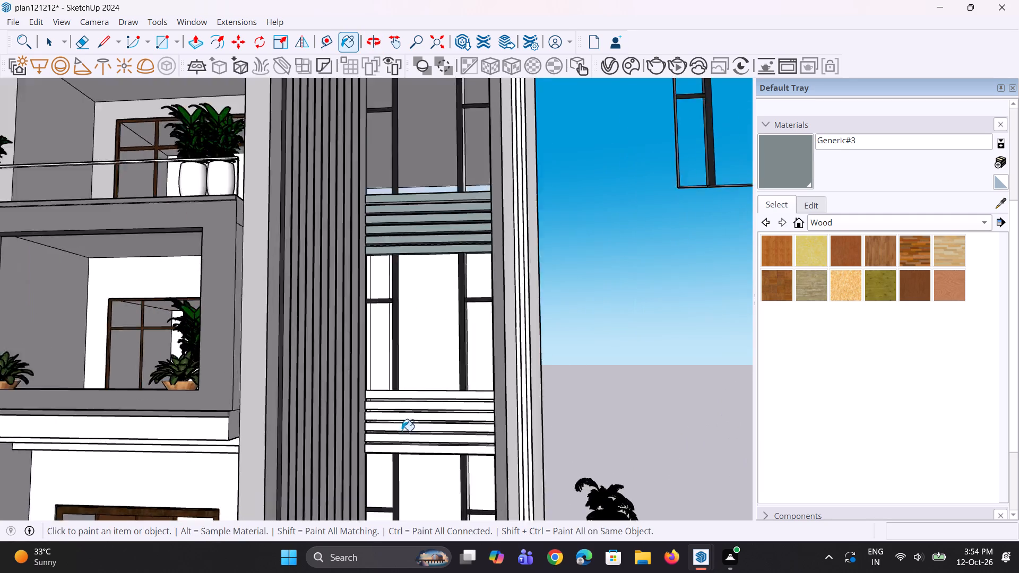
scroll(402, 431, "up", 9)
left_click(393, 439)
middle_click_drag(393, 440, 394, 479)
scroll(372, 408, "up", 2)
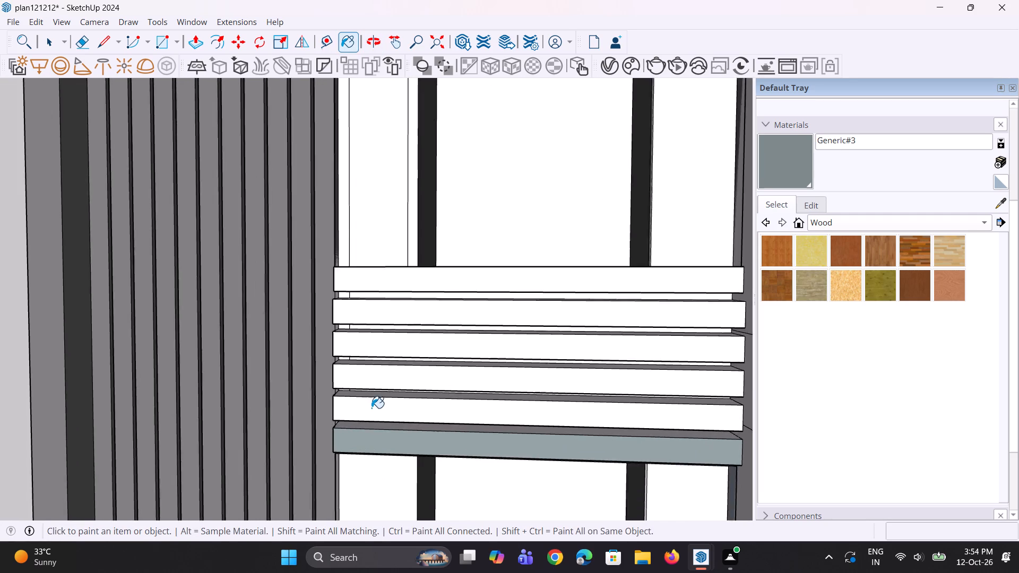
scroll(372, 408, "up", 4)
left_click(376, 431)
left_click(381, 409)
left_click(395, 380)
left_click(400, 354)
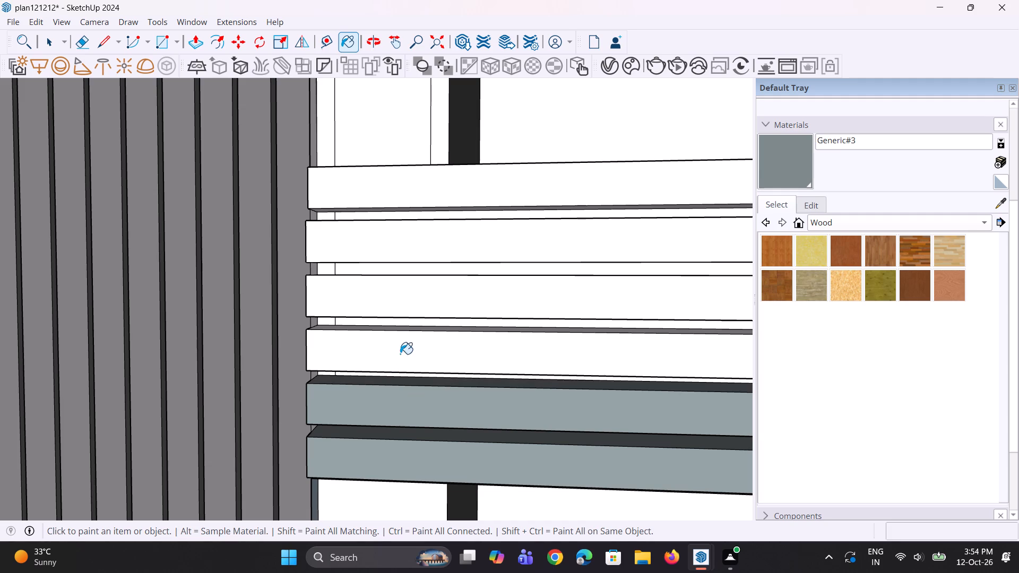
left_click(404, 327)
Paint the remaining white slats in the upper part of the lower louvre, including their exposed top faces, with Generic#3.
middle_click_drag(404, 335, 400, 426)
scroll(385, 334, "up", 2)
left_click(391, 315)
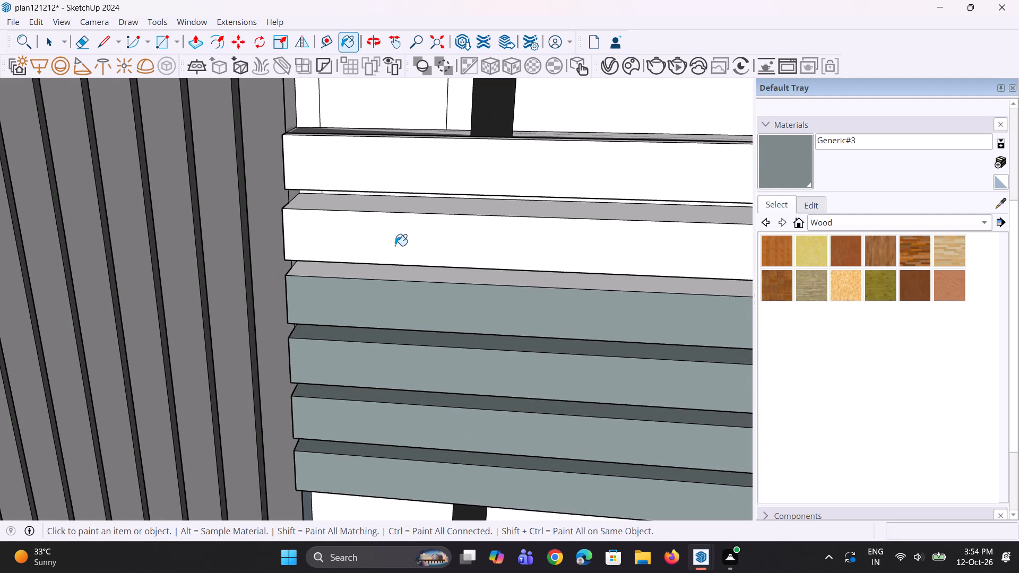
left_click(398, 276)
left_click(411, 257)
left_click(433, 206)
scroll(445, 207, "down", 3)
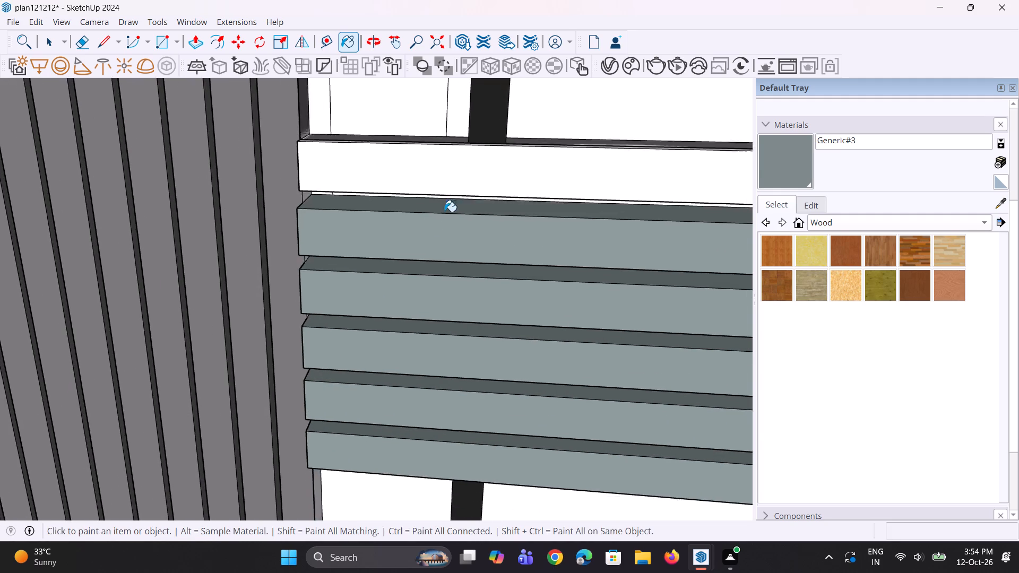
scroll(444, 212, "down", 1)
middle_click_drag(437, 221, 481, 277)
left_click(450, 196)
middle_click_drag(474, 312, 455, 229)
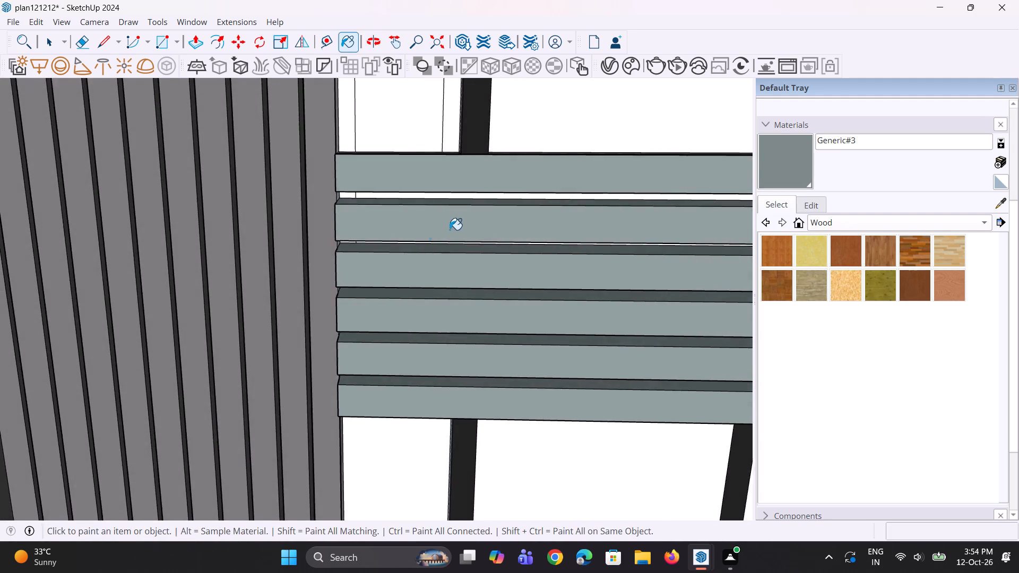
Paint the white undersides of the lower louvre's slats with Generic#3.
scroll(442, 232, "down", 6)
middle_click_drag(483, 365, 422, 100)
scroll(378, 327, "up", 8)
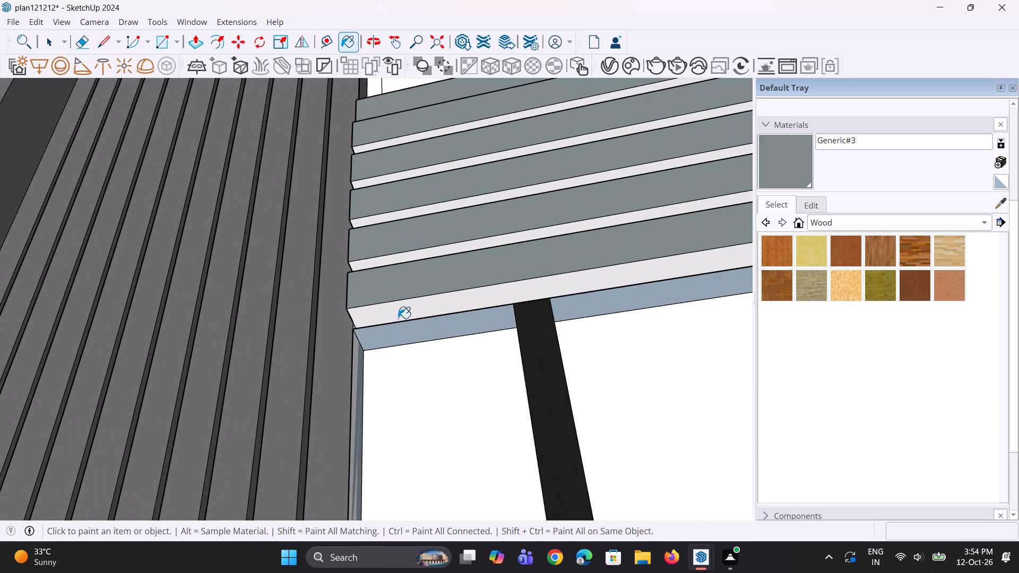
left_click(404, 306)
left_click(413, 259)
left_click(422, 206)
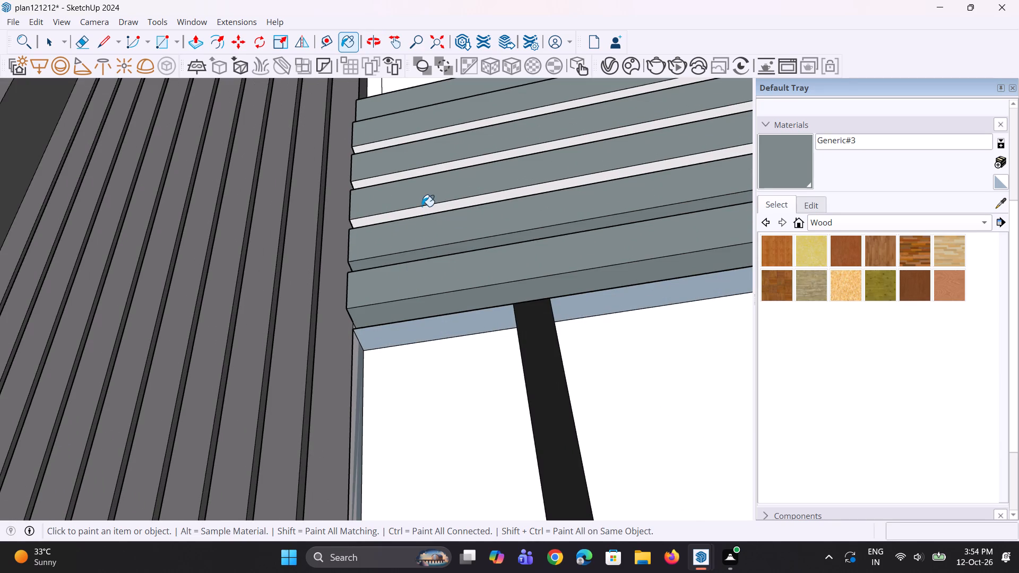
left_click(427, 213)
left_click(434, 169)
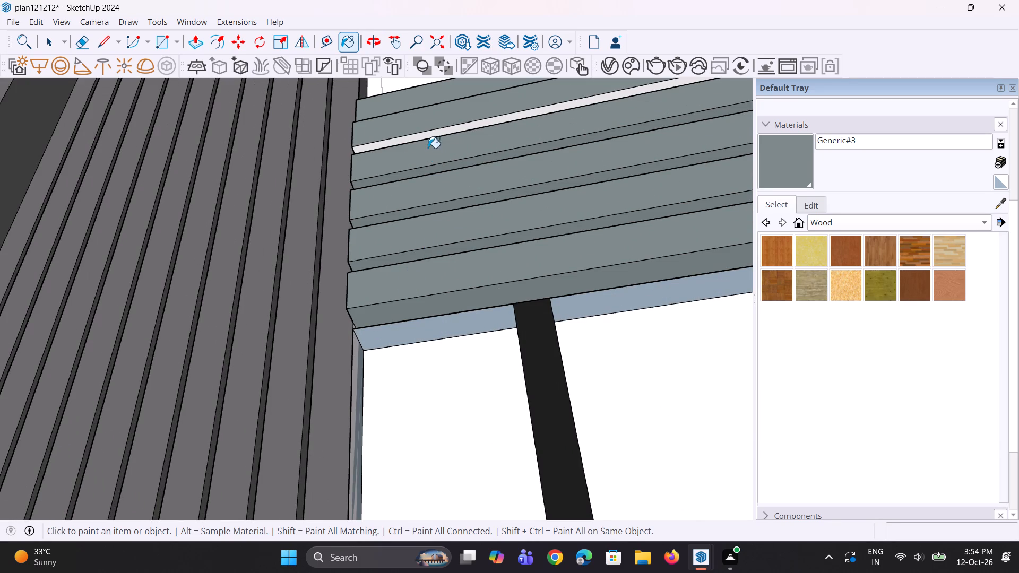
left_click(431, 133)
Examine both painted louvres and the whole front facade for surfaces that still need a material.
scroll(356, 341, "down", 13)
middle_click_drag(411, 310, 461, 388)
scroll(472, 344, "down", 6)
middle_click_drag(488, 366, 503, 400)
scroll(507, 393, "up", 2)
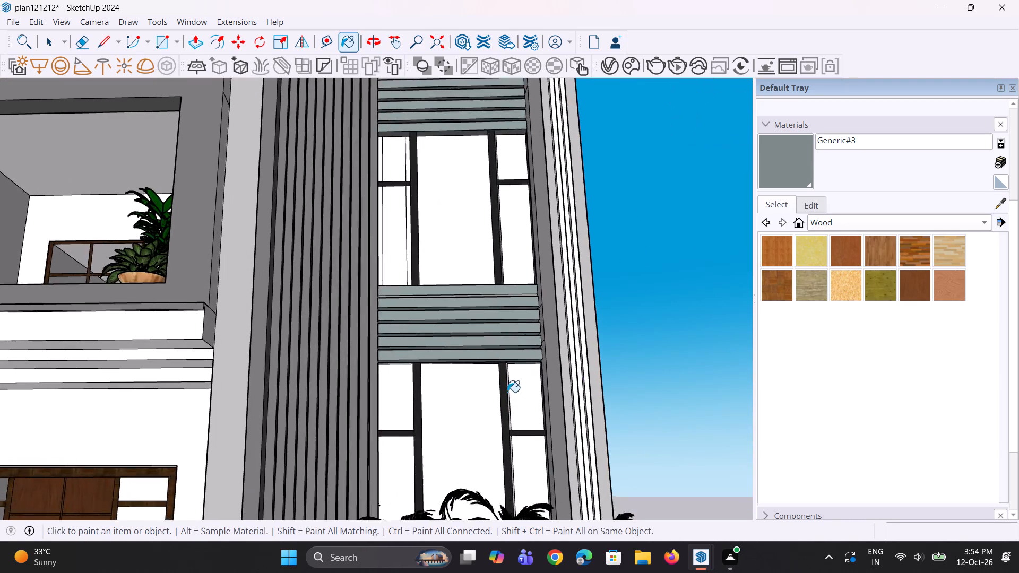
scroll(507, 392, "up", 5)
scroll(538, 383, "down", 7)
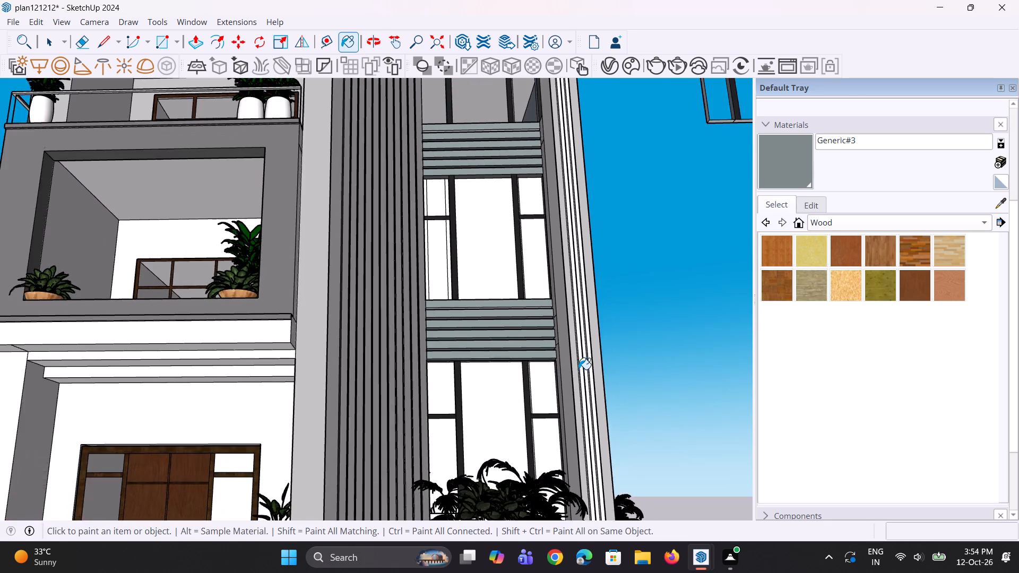
middle_click_drag(578, 371, 544, 405)
scroll(472, 374, "down", 4)
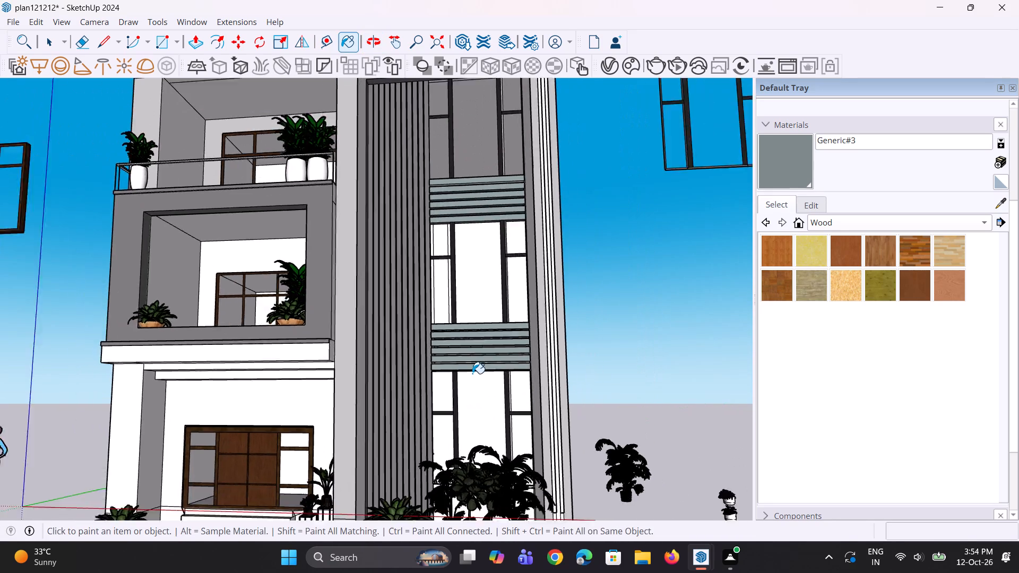
scroll(472, 374, "down", 5)
middle_click_drag(437, 386, 448, 407)
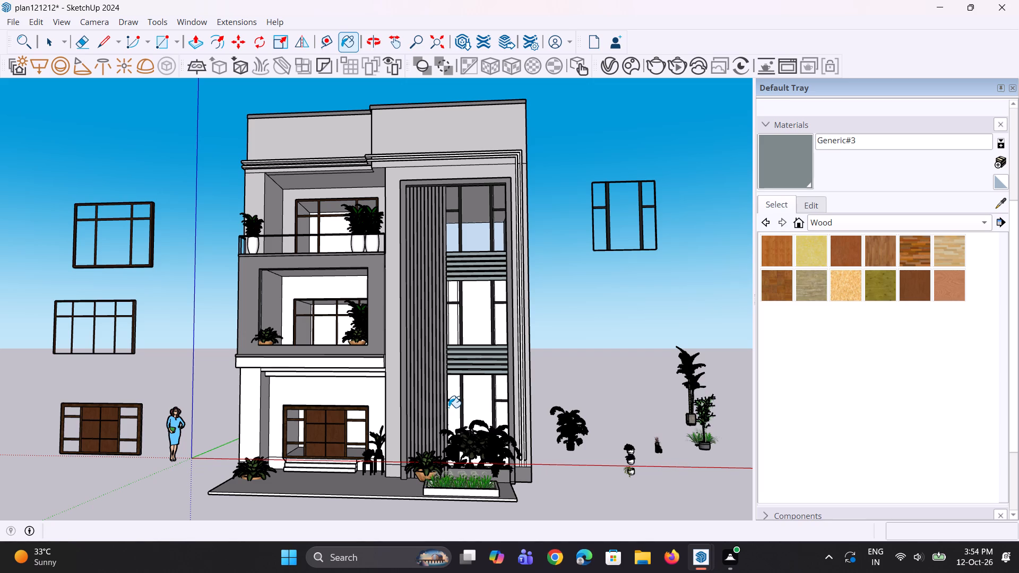
key("space")
key("space")
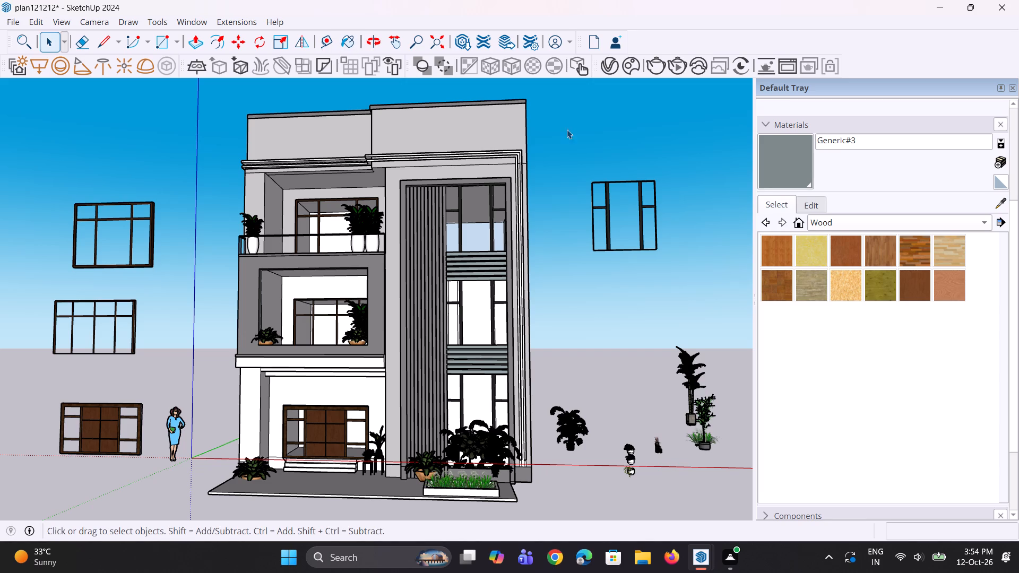
Create a new generic V-Ray material, Generic#4, with a warm off-white diffuse colour of about R 0.898, G 0.886, B 0.869.
left_click(607, 72)
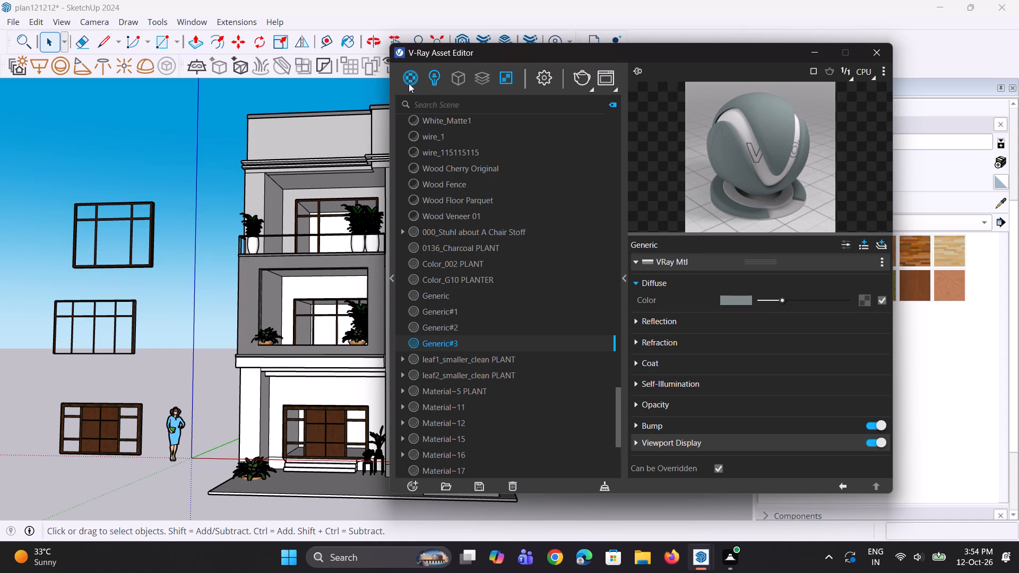
right_click(409, 83)
left_click(427, 100)
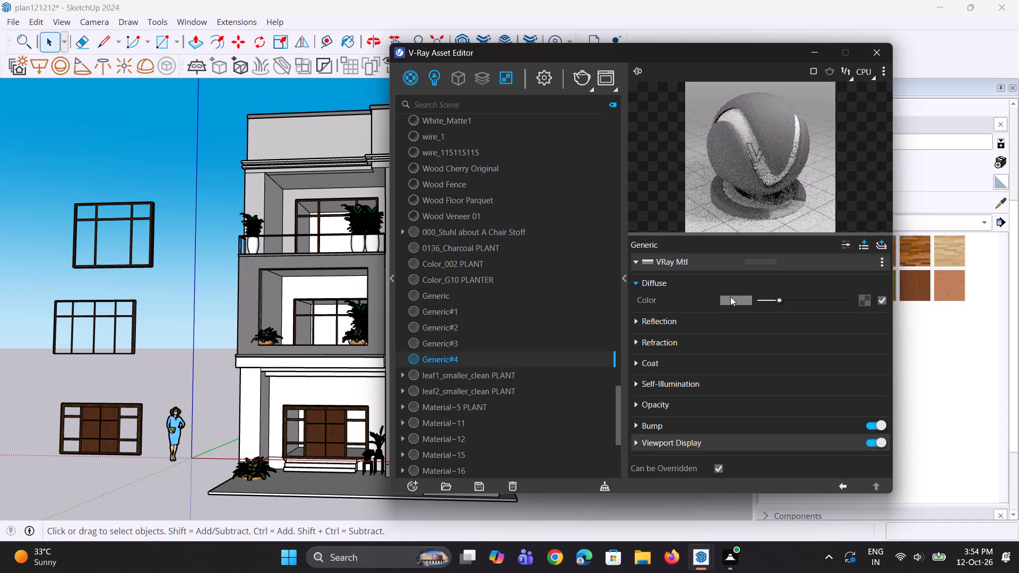
left_click(735, 302)
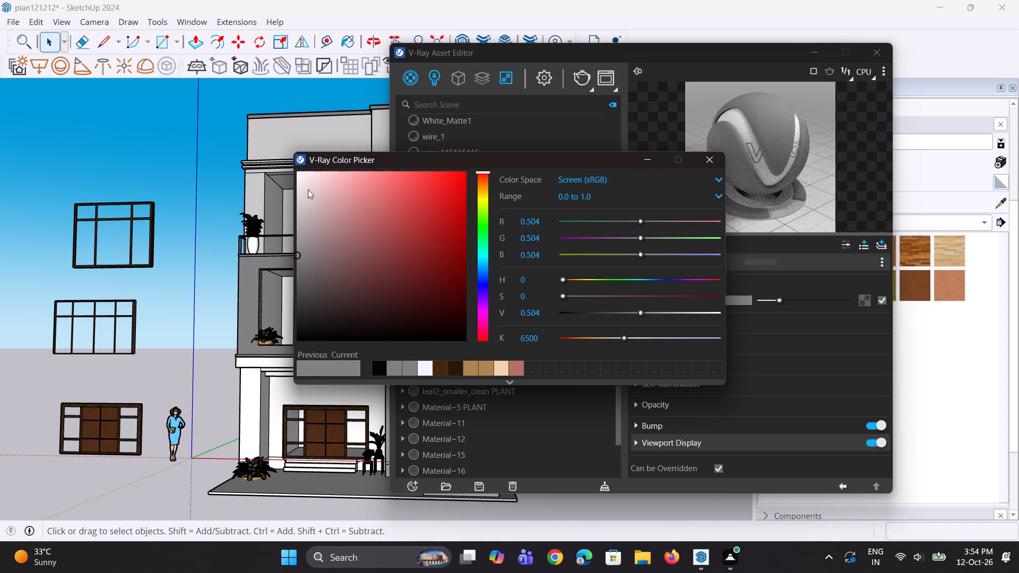
left_click_drag(489, 171, 491, 181)
left_click_drag(483, 173, 491, 175)
left_click_drag(481, 173, 482, 183)
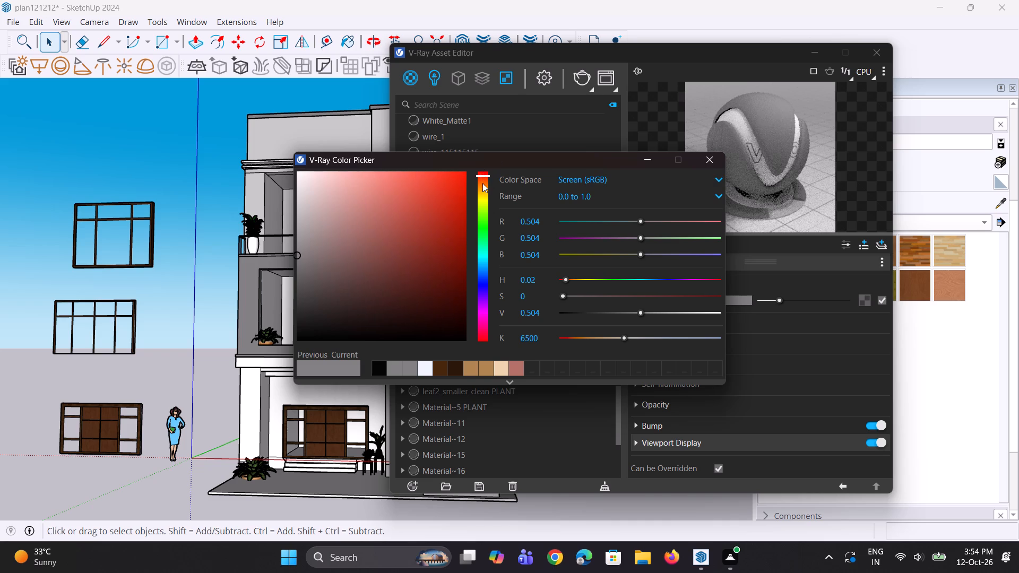
left_click_drag(482, 183, 483, 188)
left_click_drag(327, 191, 303, 189)
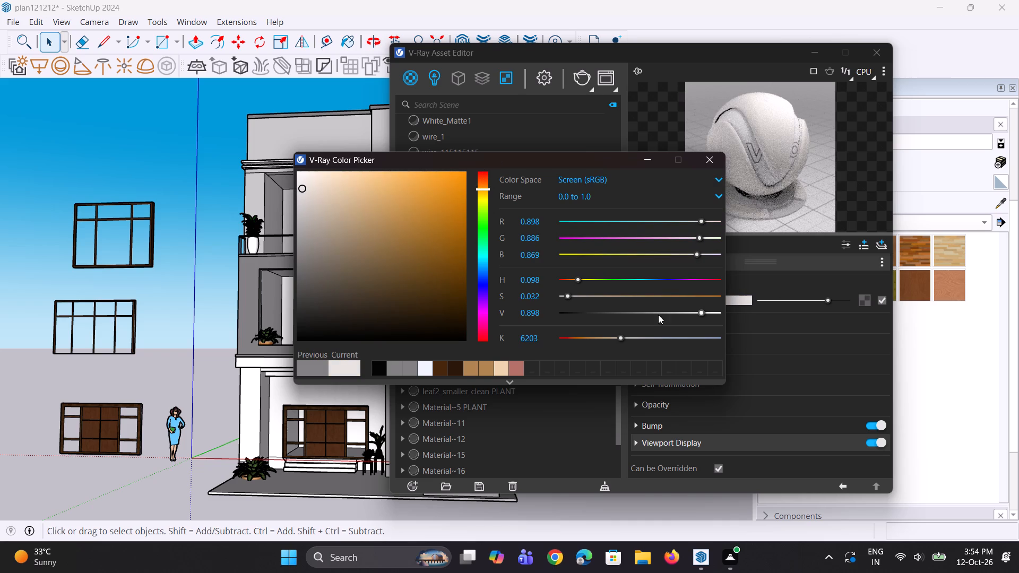
left_click(642, 158)
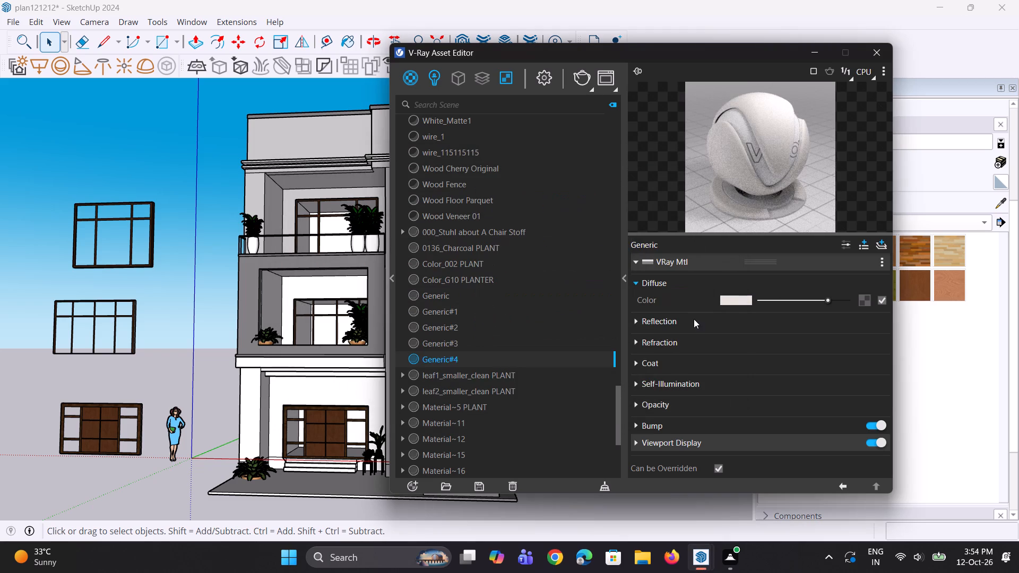
Raise Generic#4's reflection colour to a dark grey and try to set its reflection glossiness to 0.95.
left_click(693, 319)
left_click_drag(758, 339, 768, 341)
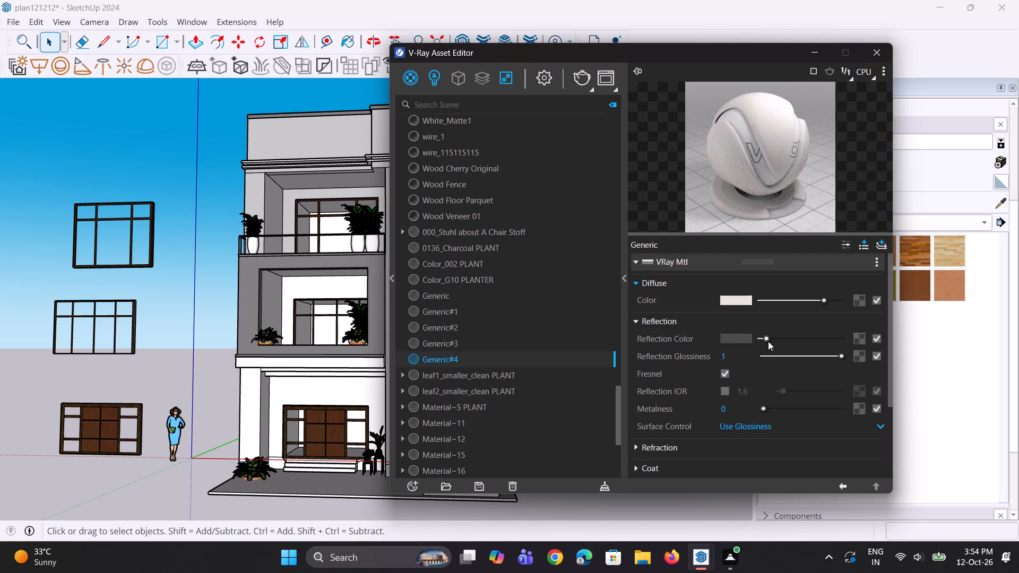
left_click_drag(768, 341, 771, 342)
left_click_drag(731, 356, 624, 344)
type("0.")
type("95.")
key("Return")
type("3.")
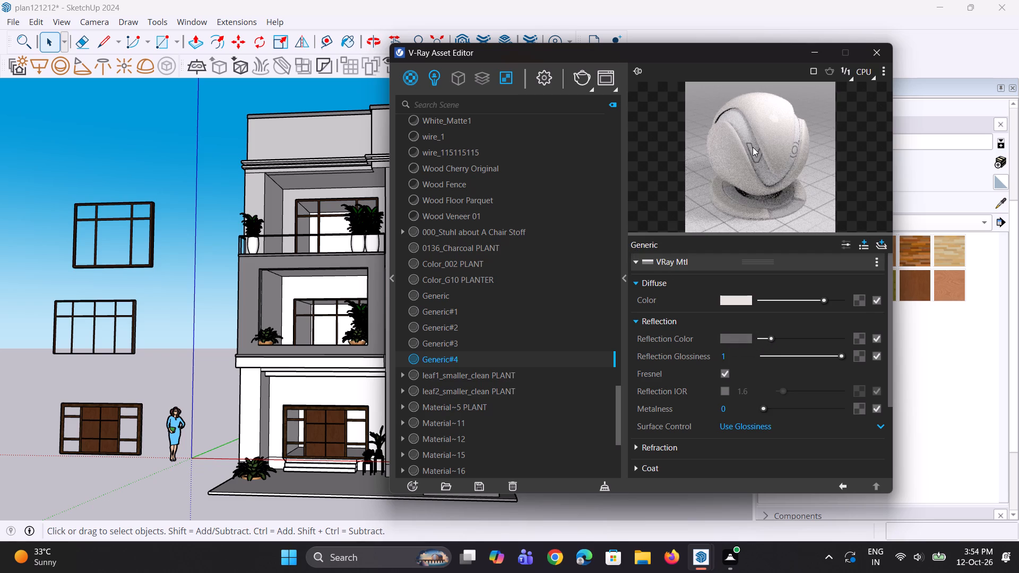
triple_click(753, 146)
left_click(810, 44)
Paint the stepped cornice bands below the parapet and their end faces at the facade's corner offset with Generic#4.
left_click(782, 172)
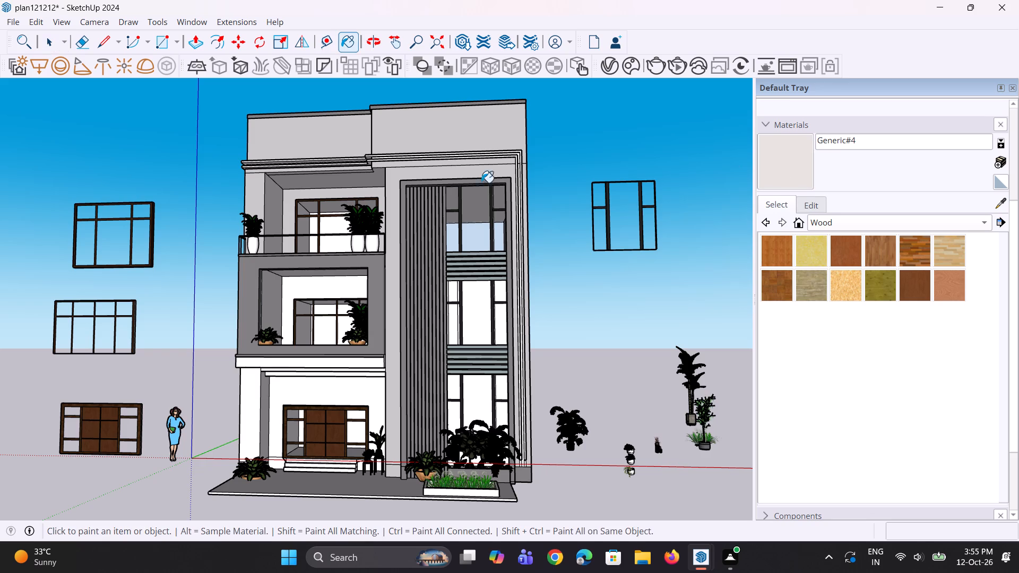
scroll(377, 195, "up", 17)
middle_click_drag(333, 157, 365, 181)
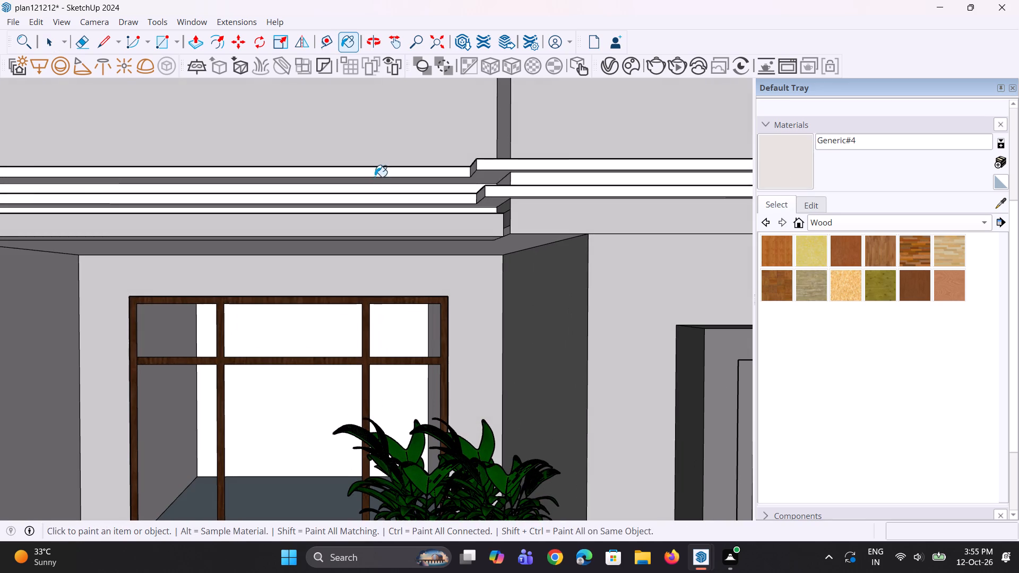
left_click(380, 173)
left_click(391, 196)
left_click(496, 164)
middle_click_drag(483, 171, 534, 193)
scroll(481, 170, "up", 3)
left_click(480, 174)
left_click(490, 207)
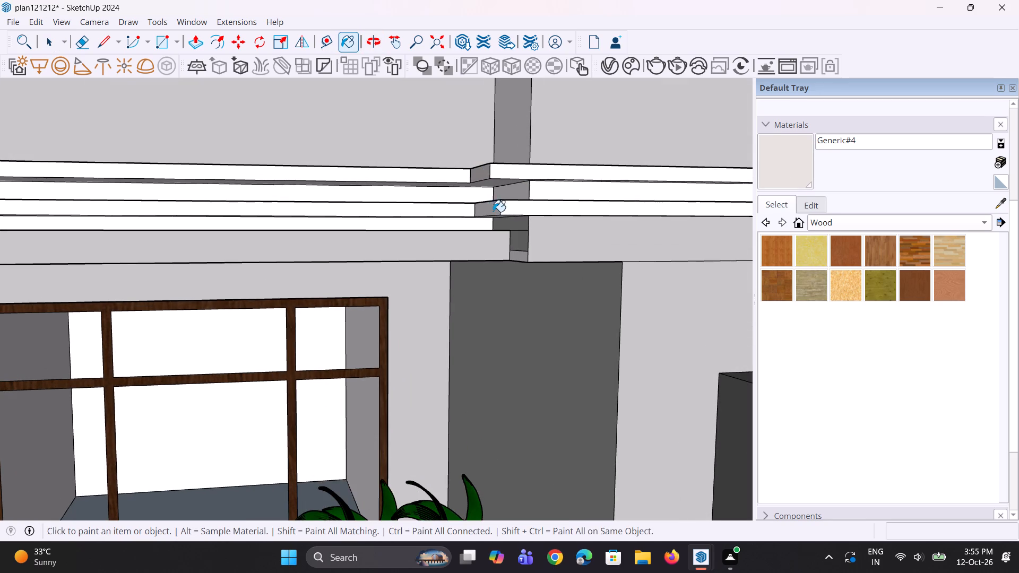
left_click(510, 215)
Paint the front faces of the two stepped trim bands around the tall stair window's bay with Generic#4.
scroll(425, 179, "down", 6)
middle_click_drag(478, 191, 442, 146)
scroll(451, 161, "up", 4)
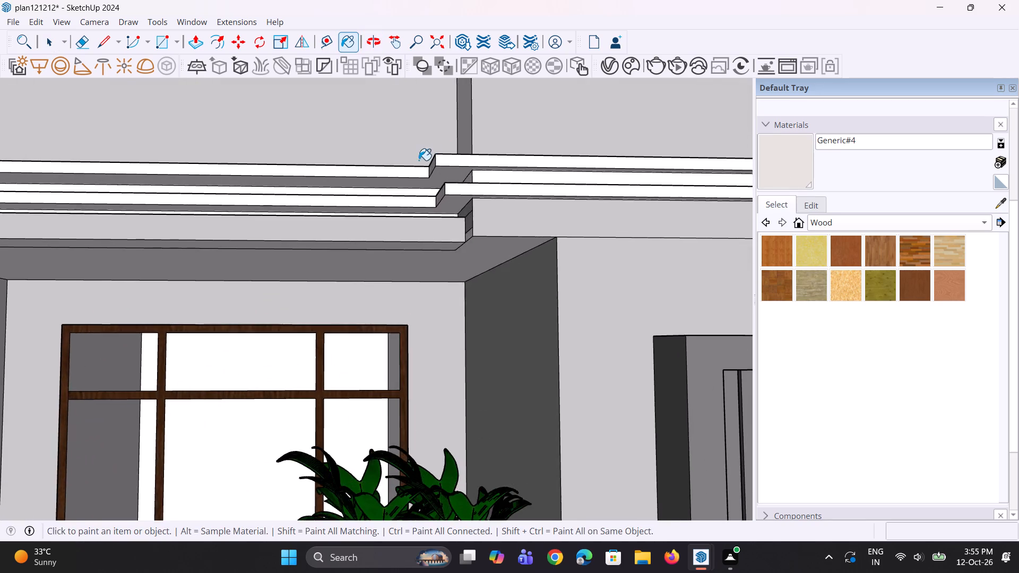
scroll(367, 185, "down", 10)
middle_click_drag(503, 197, 439, 225)
scroll(732, 155, "up", 3)
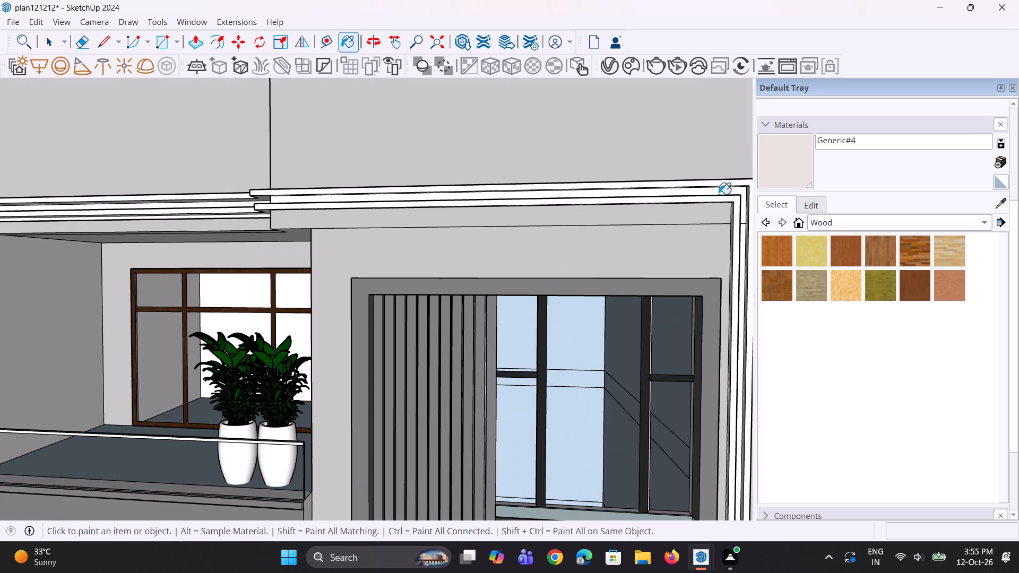
left_click(719, 202)
left_click(736, 202)
scroll(660, 181, "down", 4)
scroll(742, 205, "up", 5)
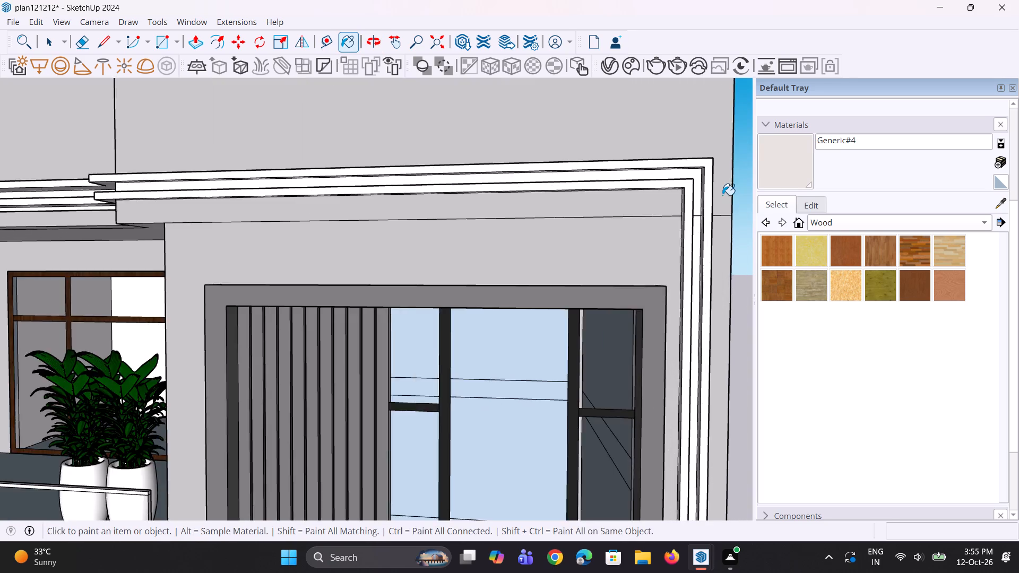
scroll(722, 195, "up", 3)
left_click(700, 180)
middle_click_drag(689, 178, 762, 166)
scroll(641, 183, "up", 5)
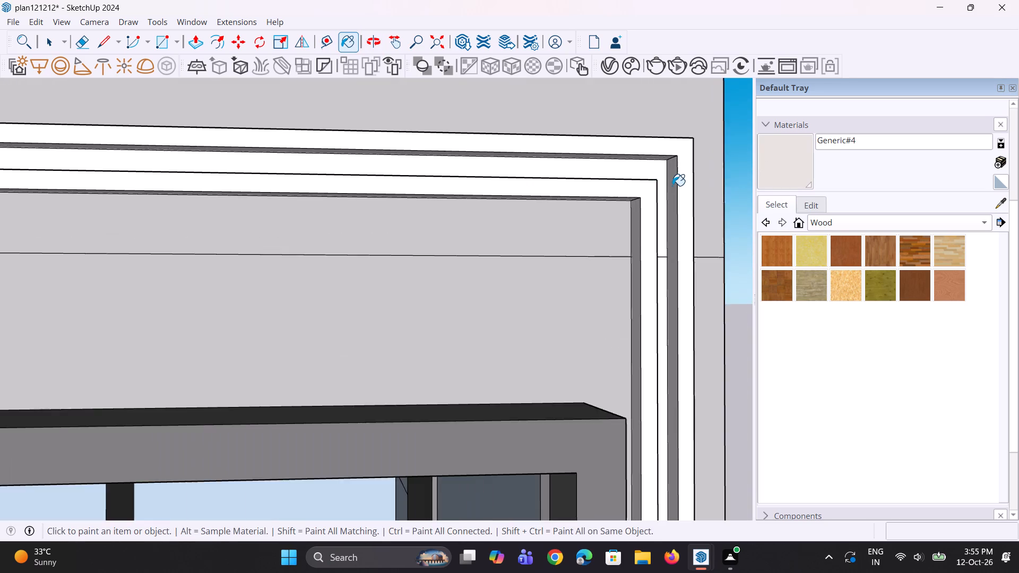
scroll(672, 186, "up", 2)
left_click(673, 186)
Paint the outer side faces and top faces of both trim bands at the bay's upper corner with Generic#4.
scroll(677, 193, "up", 1)
middle_click_drag(676, 195, 489, 219)
scroll(650, 229, "up", 3)
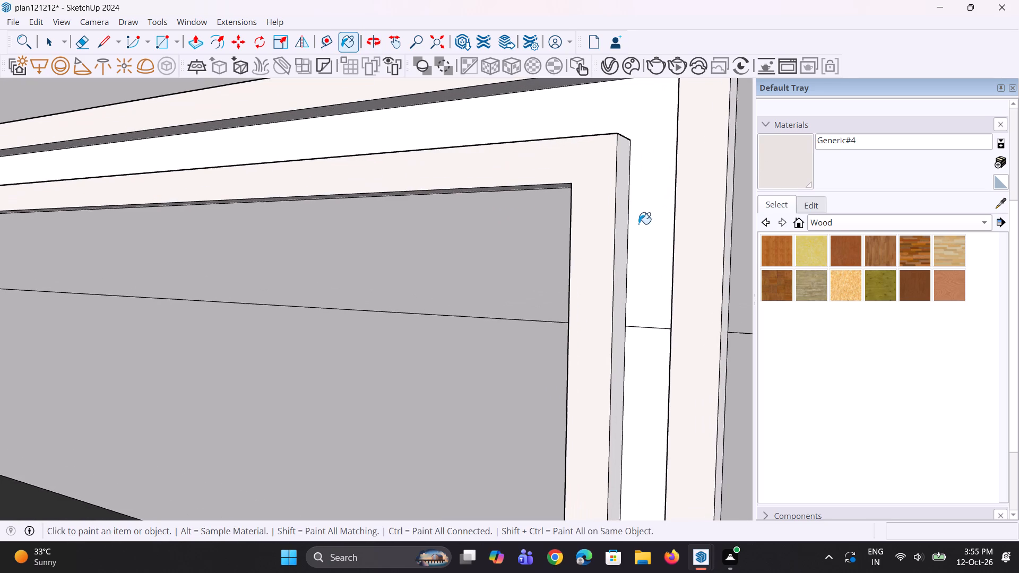
double_click(625, 215)
double_click(729, 234)
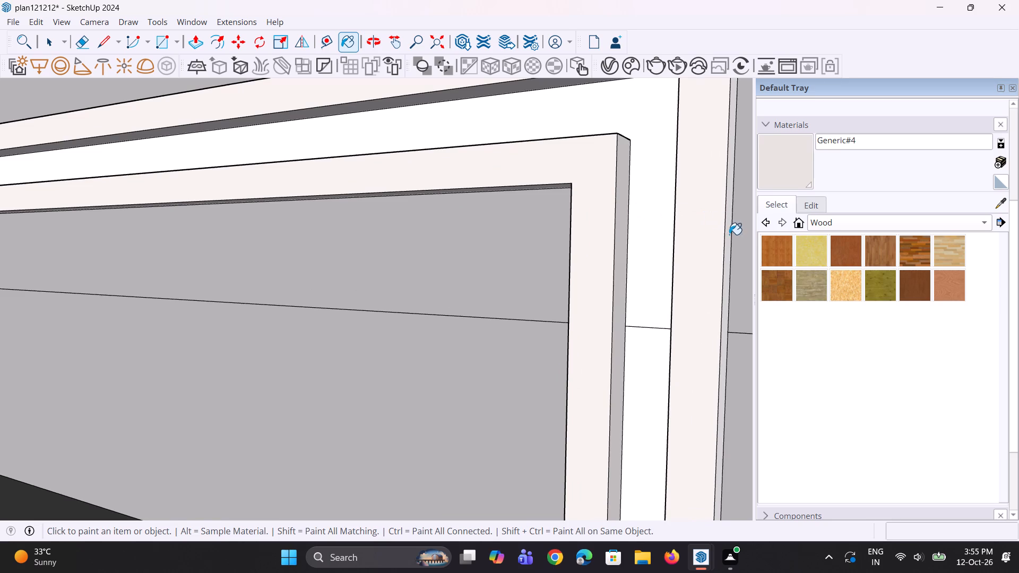
scroll(615, 221, "down", 4)
middle_click_drag(597, 175, 634, 312)
scroll(606, 227, "up", 3)
left_click(623, 201)
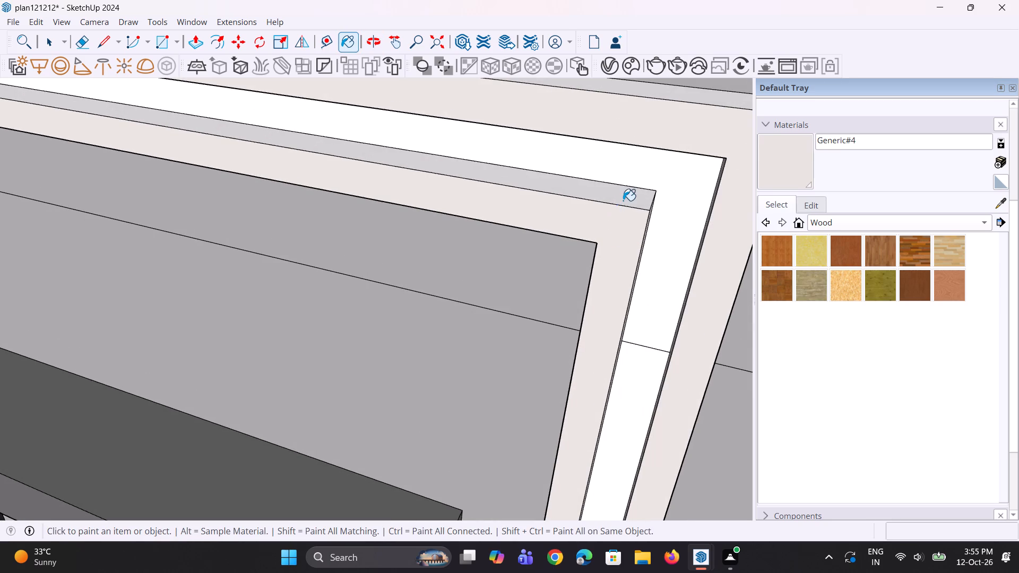
scroll(580, 263, "down", 5)
scroll(587, 247, "up", 1)
middle_click_drag(587, 246, 593, 230)
scroll(651, 136, "up", 1)
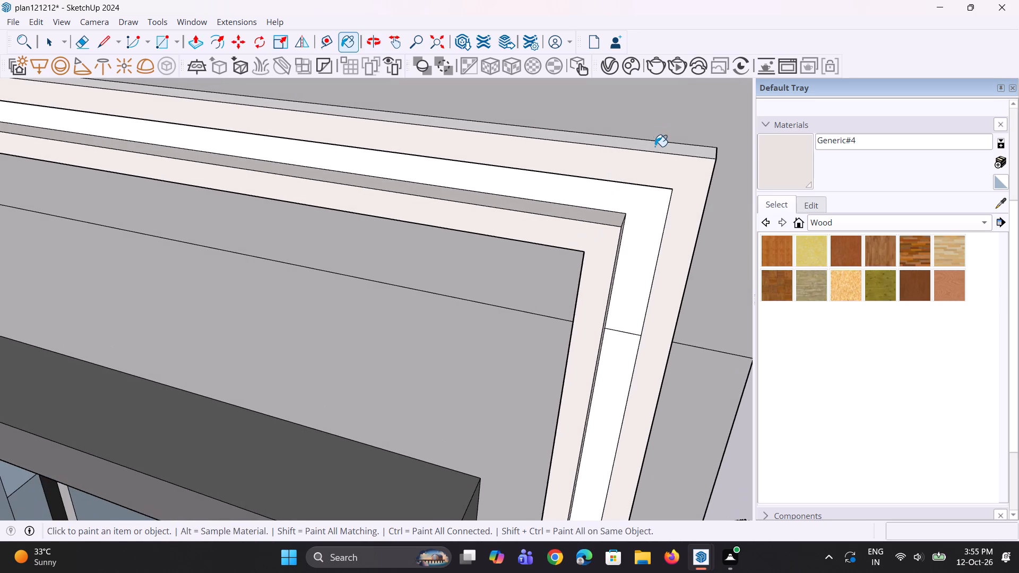
left_click(655, 146)
Paint the inner side faces of both vertical trim bands and their front faces further down with Generic#4.
scroll(655, 146, "down", 5)
middle_click_drag(596, 282, 704, 128)
scroll(603, 206, "down", 4)
middle_click_drag(594, 315, 650, 280)
scroll(593, 253, "up", 12)
left_click(571, 230)
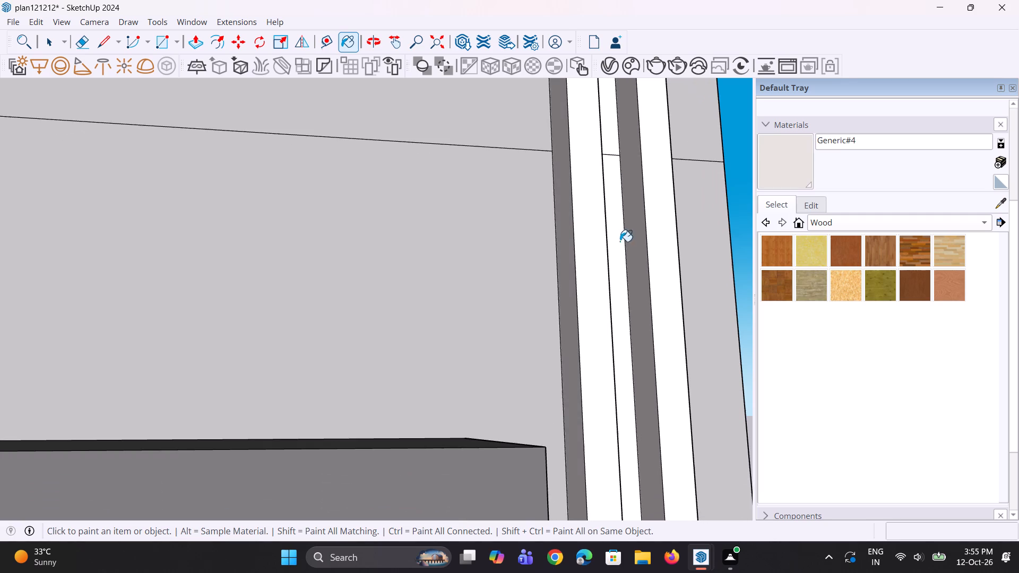
left_click(637, 251)
scroll(530, 203, "down", 13)
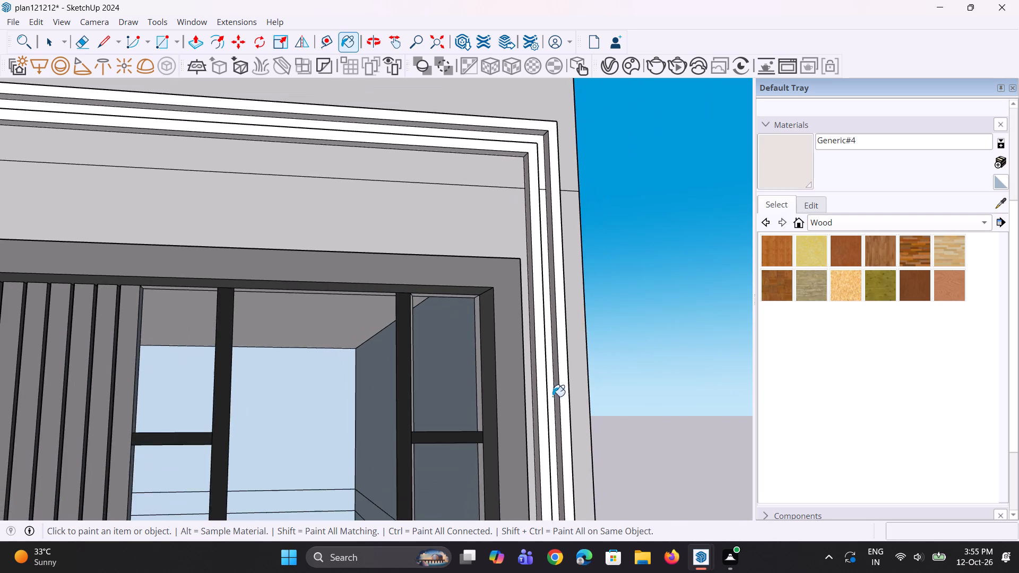
scroll(541, 421, "up", 8)
left_click(543, 435)
left_click(598, 445)
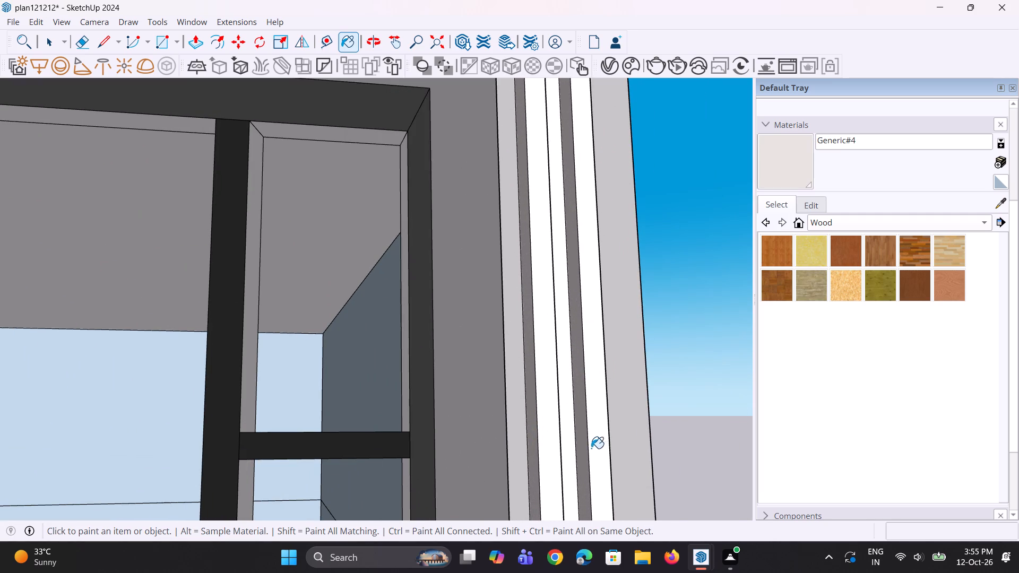
Paint the inner side faces of both vertical trim bands and the outer band's front face along the lower storeys with Generic#4.
left_click(583, 444)
scroll(502, 405, "down", 20)
scroll(502, 405, "down", 2)
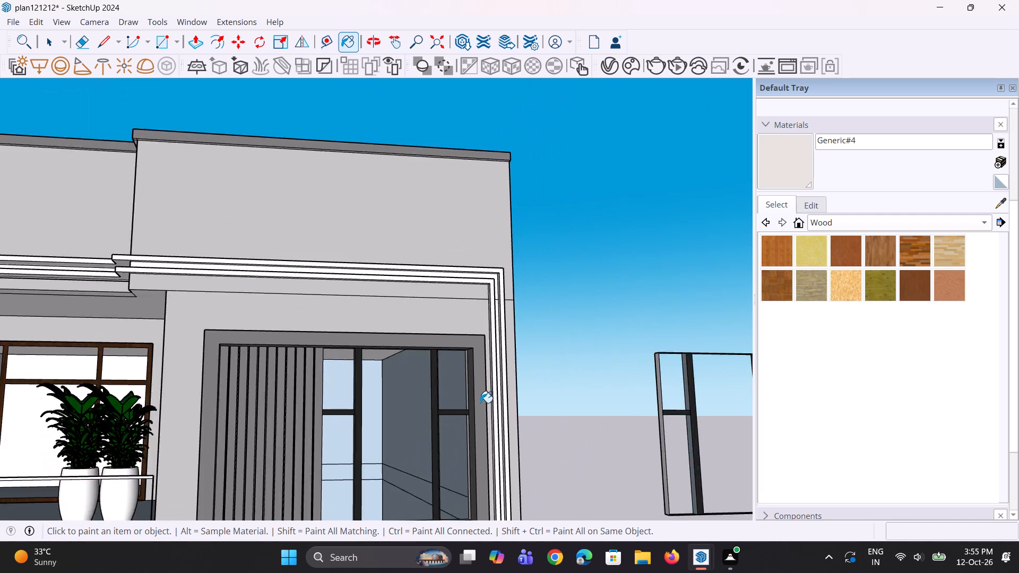
scroll(480, 403, "down", 11)
scroll(488, 496, "up", 4)
scroll(434, 376, "down", 5)
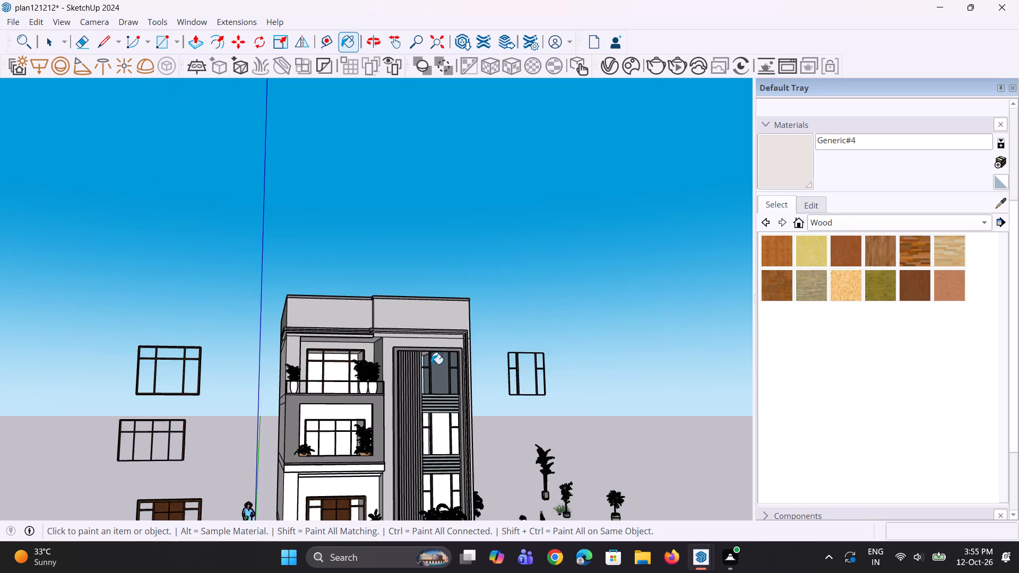
scroll(429, 345, "down", 4)
scroll(443, 450, "up", 20)
scroll(443, 450, "up", 4)
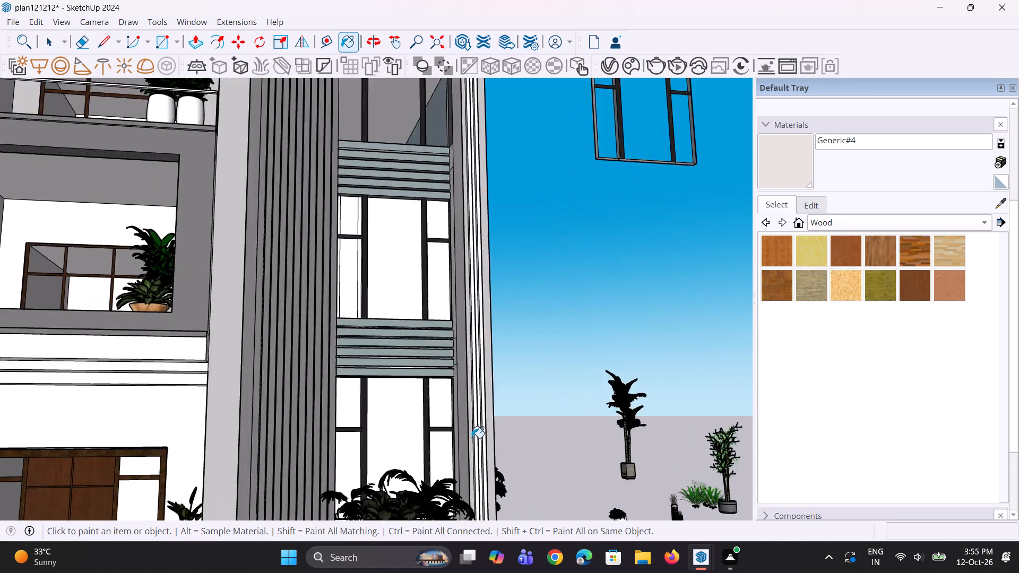
scroll(472, 438, "up", 12)
double_click(483, 436)
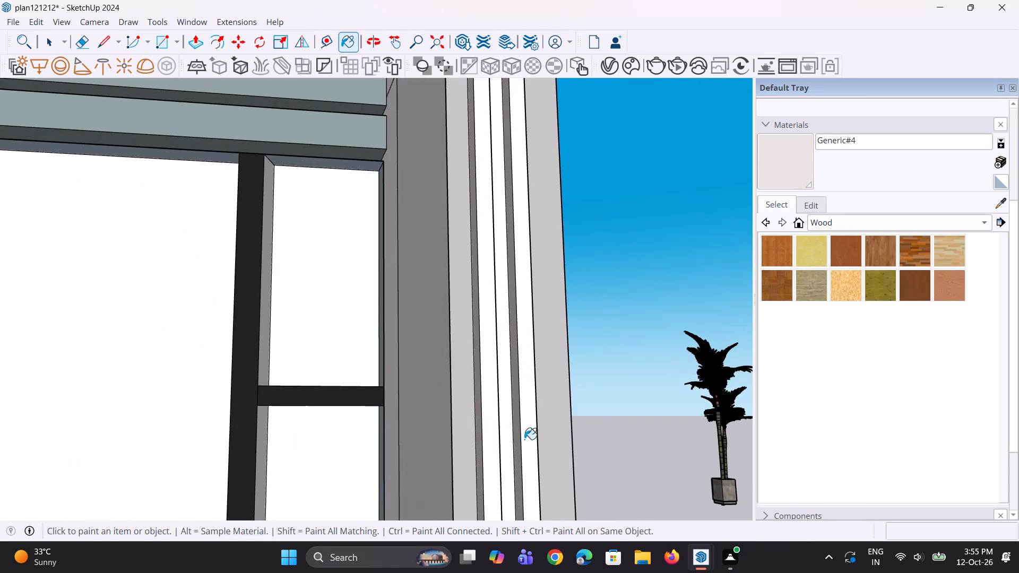
double_click(529, 441)
double_click(512, 434)
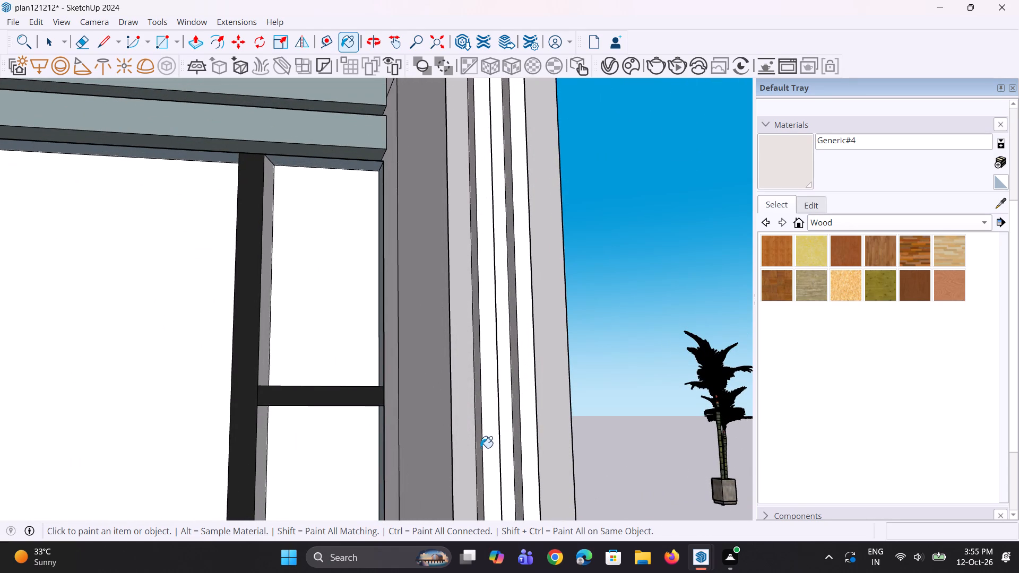
left_click(480, 448)
Paint the outer side faces of both vertical trim bands beside the stair window with Generic#4.
middle_click_drag(508, 458, 249, 468)
scroll(386, 432, "up", 3)
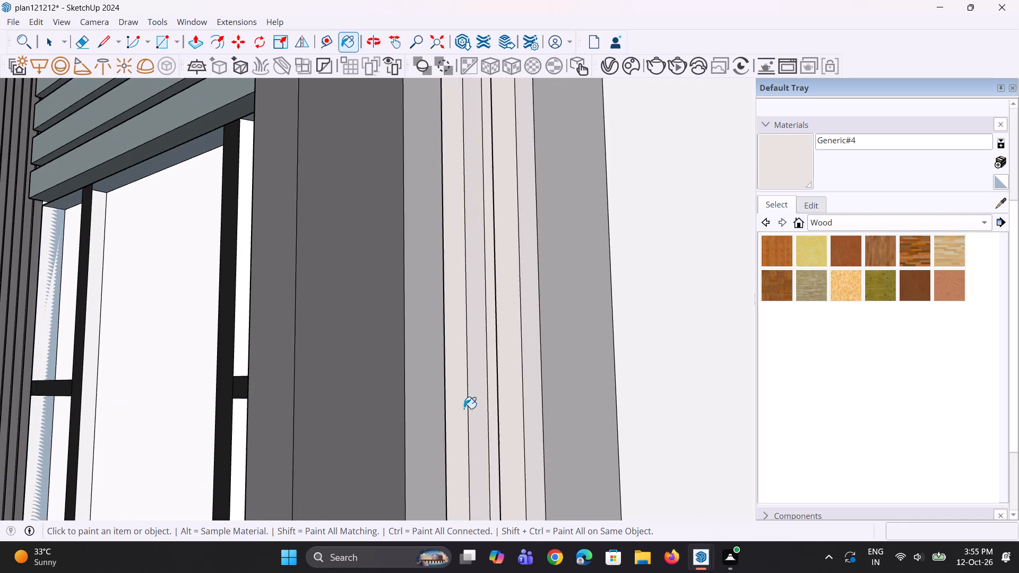
double_click(471, 410)
double_click(530, 405)
scroll(519, 410, "down", 6)
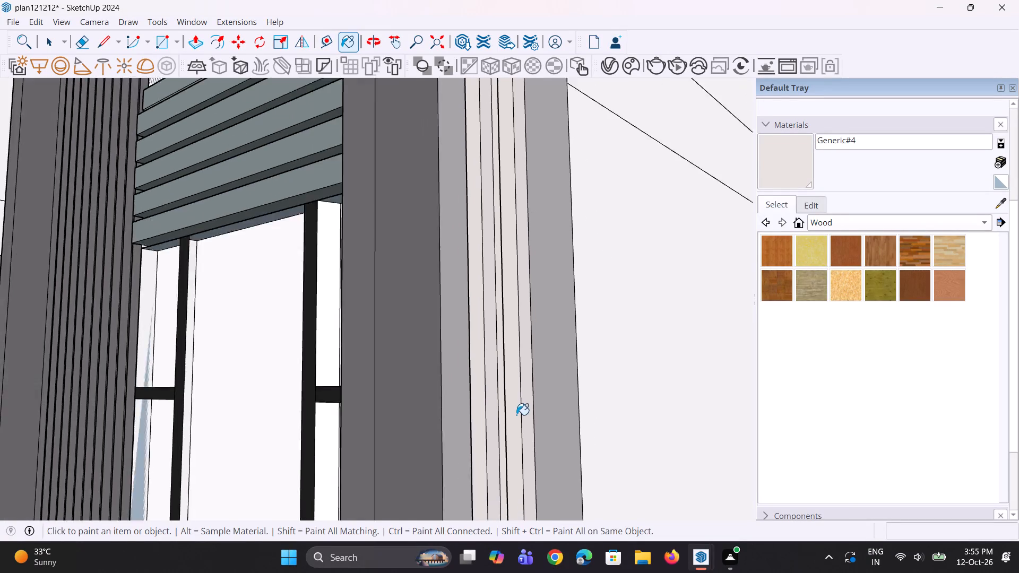
scroll(516, 415, "down", 14)
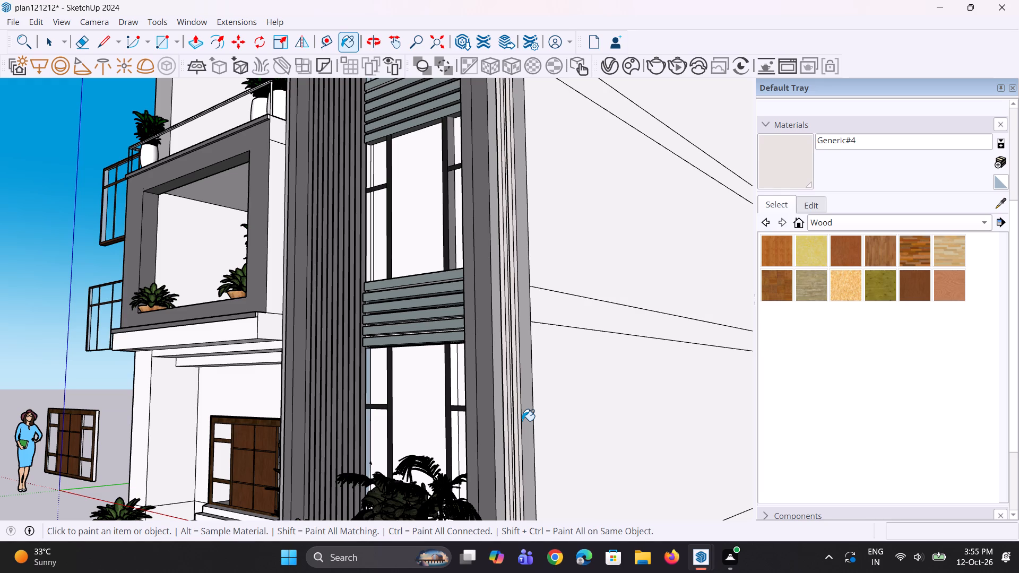
scroll(437, 276, "up", 1)
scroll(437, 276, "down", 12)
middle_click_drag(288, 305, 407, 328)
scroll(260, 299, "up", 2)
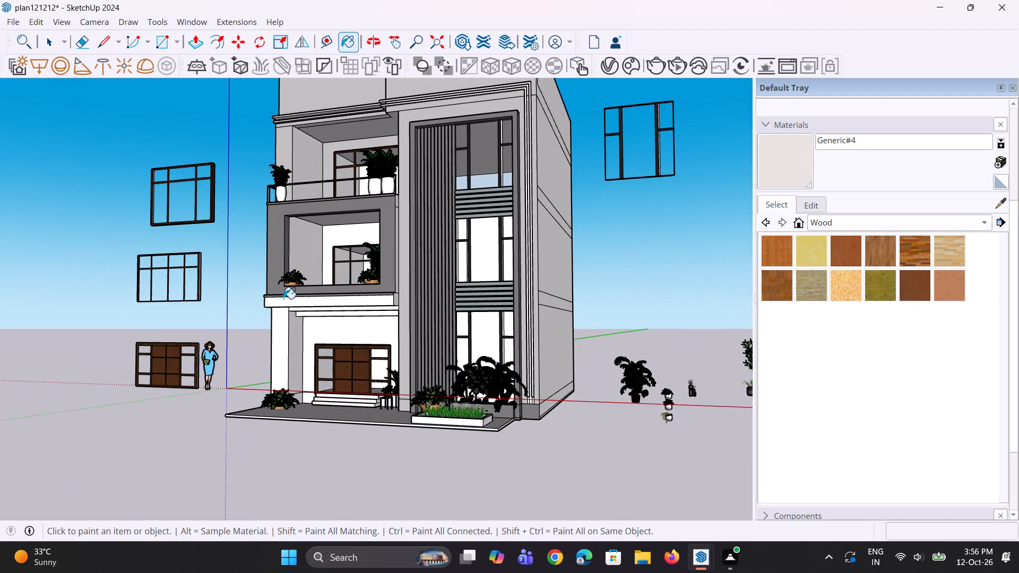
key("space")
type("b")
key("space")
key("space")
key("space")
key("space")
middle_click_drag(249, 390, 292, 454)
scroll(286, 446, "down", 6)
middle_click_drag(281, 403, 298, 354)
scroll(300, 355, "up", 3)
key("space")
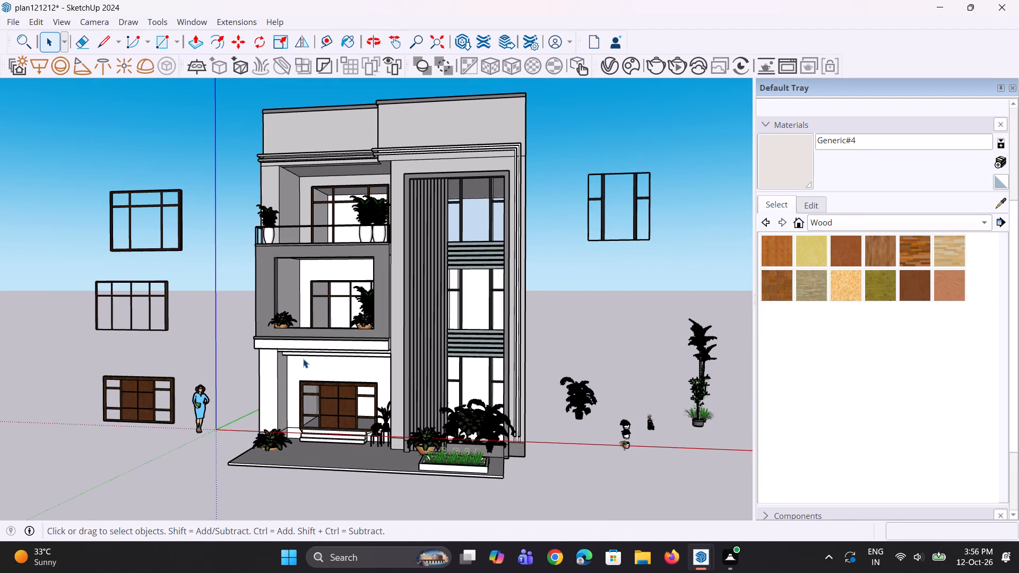
Sample Generic#1 from the parapet wall and paint the recessed strips between and below the cornice bands around the facade offset.
left_click(997, 203)
scroll(588, 186, "up", 1)
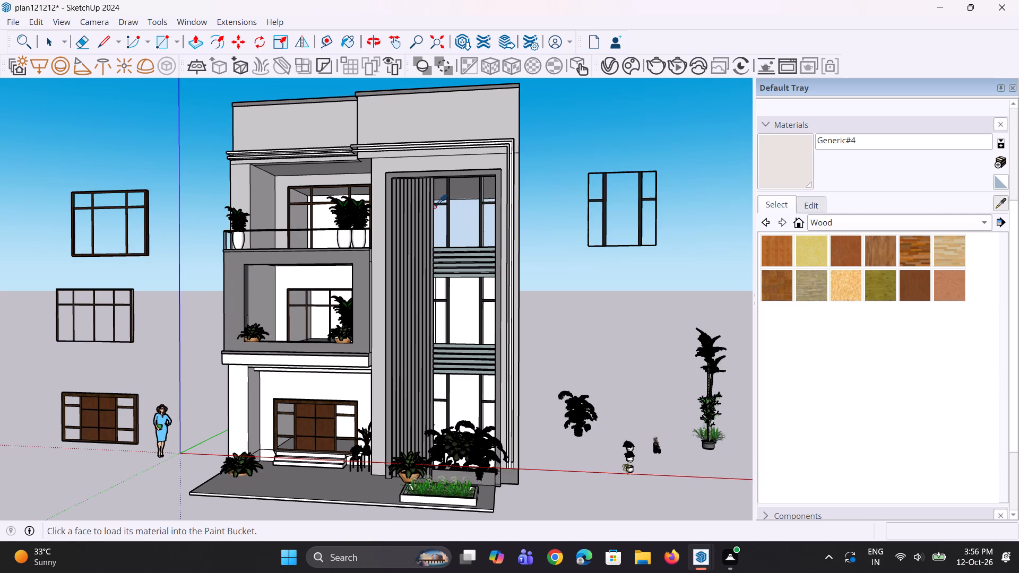
left_click(486, 116)
scroll(374, 145, "up", 20)
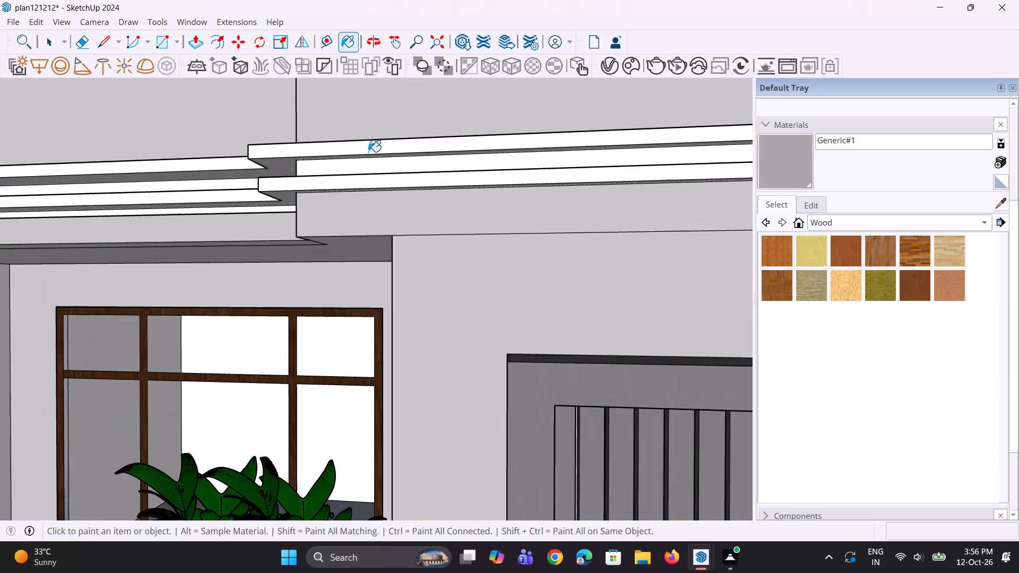
left_click(371, 163)
middle_click_drag(217, 183, 322, 219)
scroll(283, 183, "up", 3)
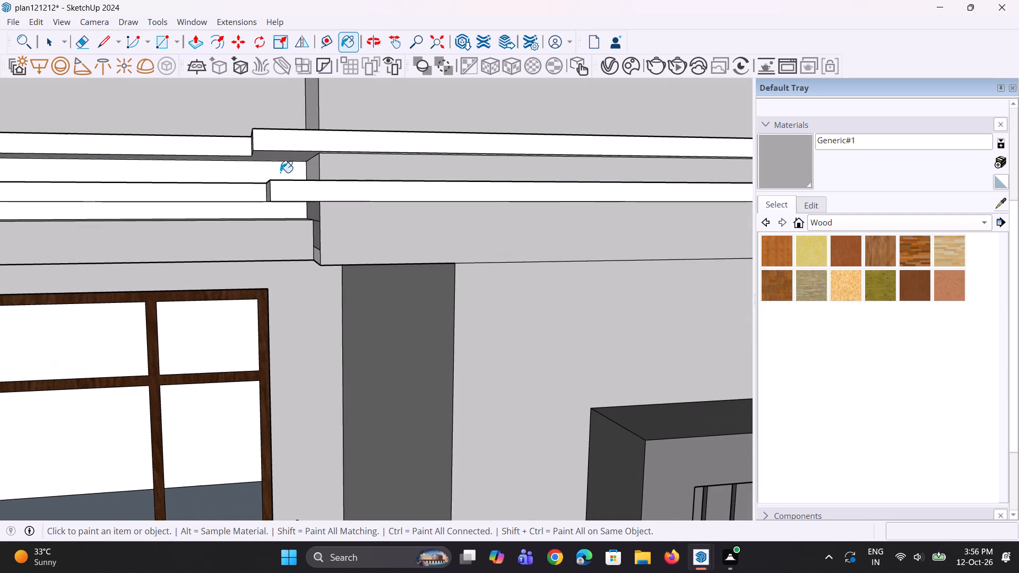
left_click(280, 172)
scroll(217, 213, "up", 1)
middle_click_drag(217, 213, 221, 137)
middle_click_drag(225, 181, 223, 229)
scroll(232, 209, "up", 3)
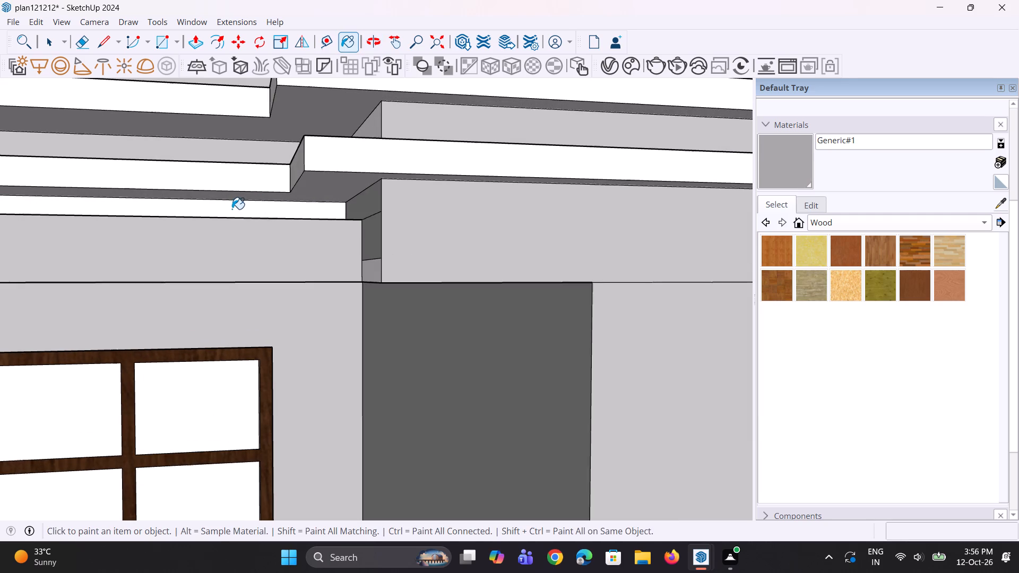
left_click(232, 209)
Paint the vertical recess between the bay's trim bands and the two faces below the bands' lower ends with Generic#1.
scroll(209, 213, "down", 20)
scroll(209, 213, "down", 1)
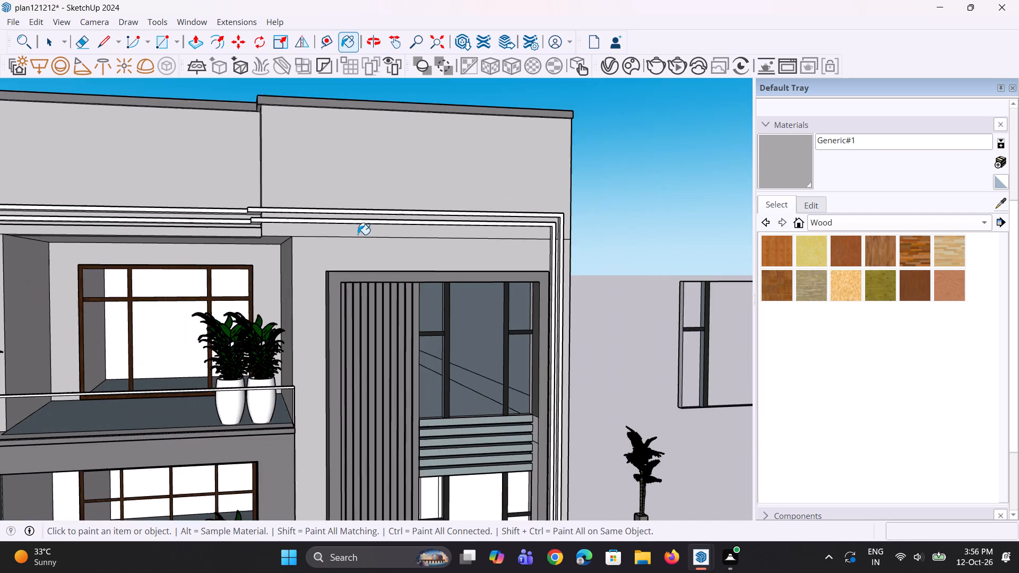
middle_click_drag(618, 297, 506, 298)
scroll(550, 271, "up", 9)
left_click(565, 242)
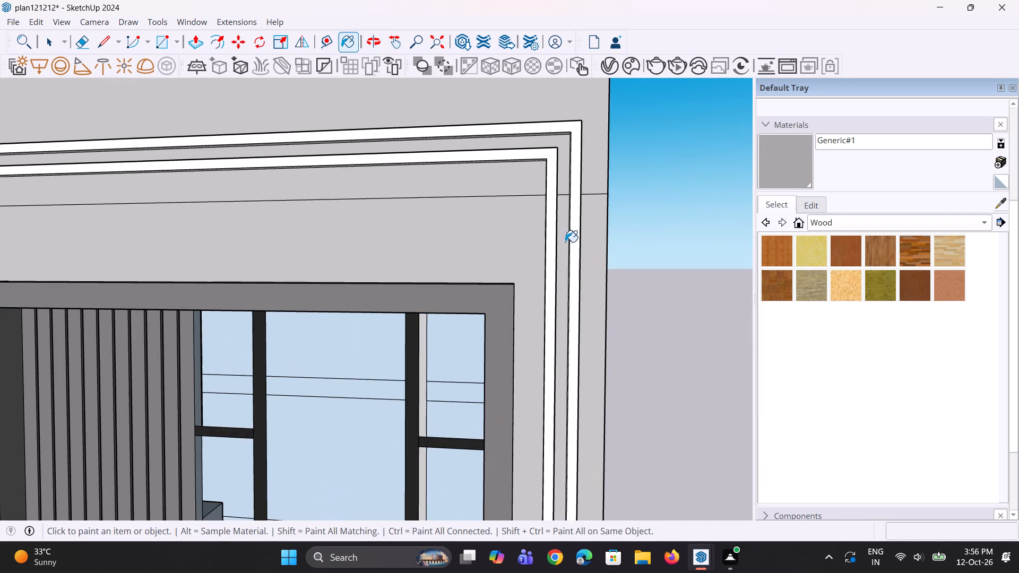
scroll(565, 231, "down", 17)
scroll(550, 210, "down", 4)
scroll(542, 374, "up", 3)
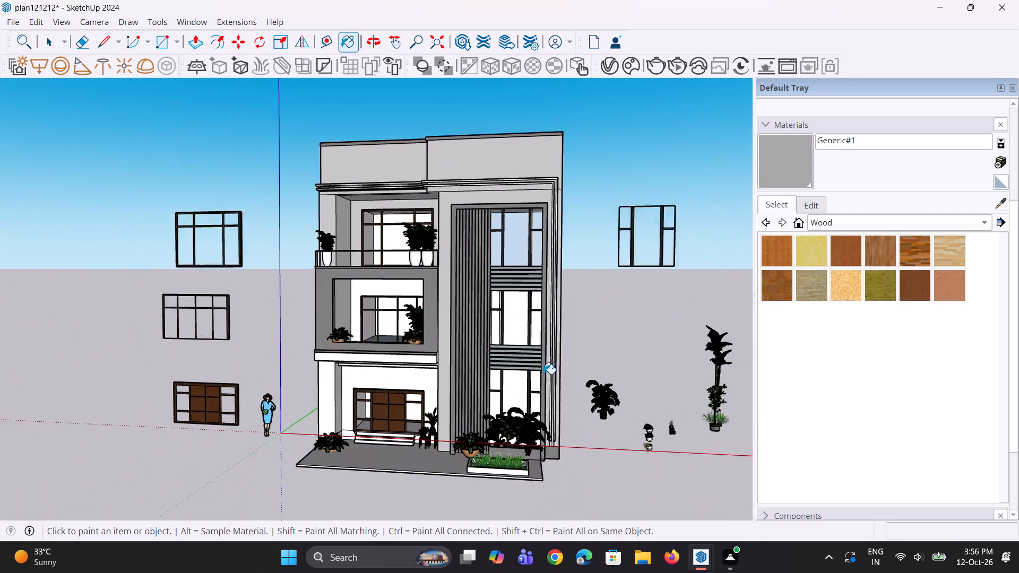
scroll(543, 374, "up", 6)
scroll(572, 497, "up", 20)
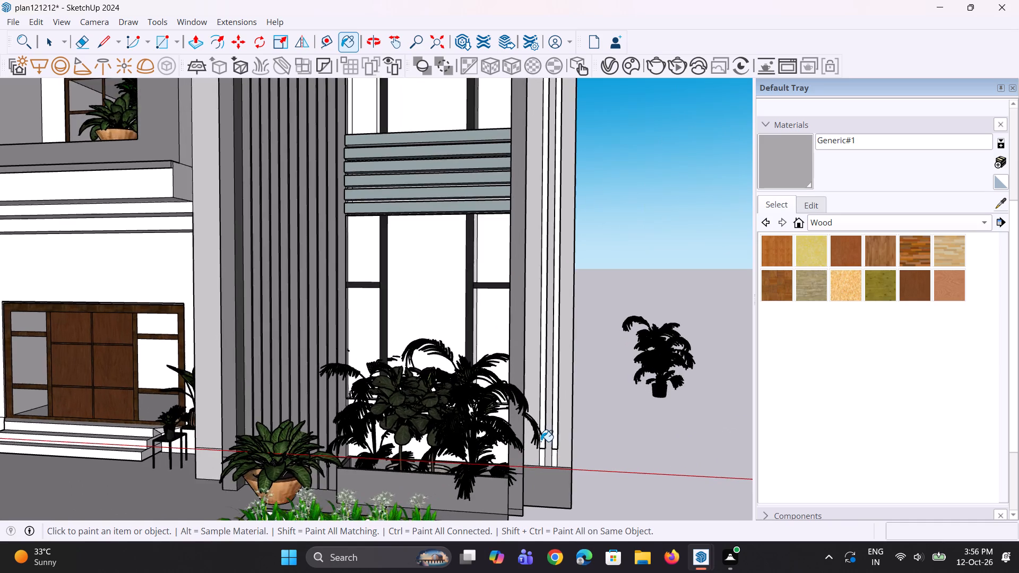
scroll(541, 441, "up", 13)
middle_click_drag(555, 485, 578, 396)
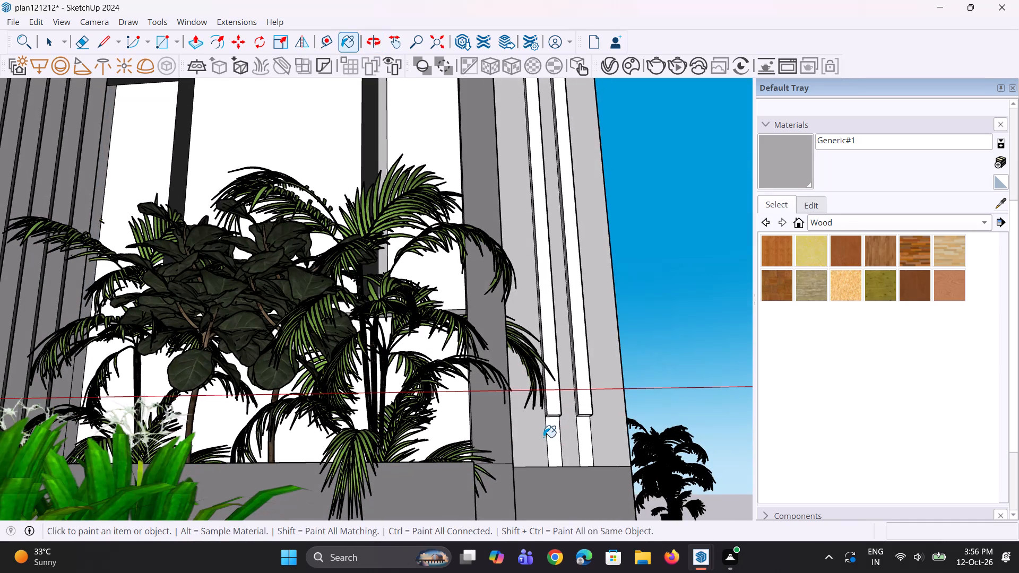
left_click(551, 442)
left_click(580, 444)
Paint the front and side recessed strips between the cornice bands at the balcony-side corner of the house with Generic#1.
scroll(526, 426, "down", 2)
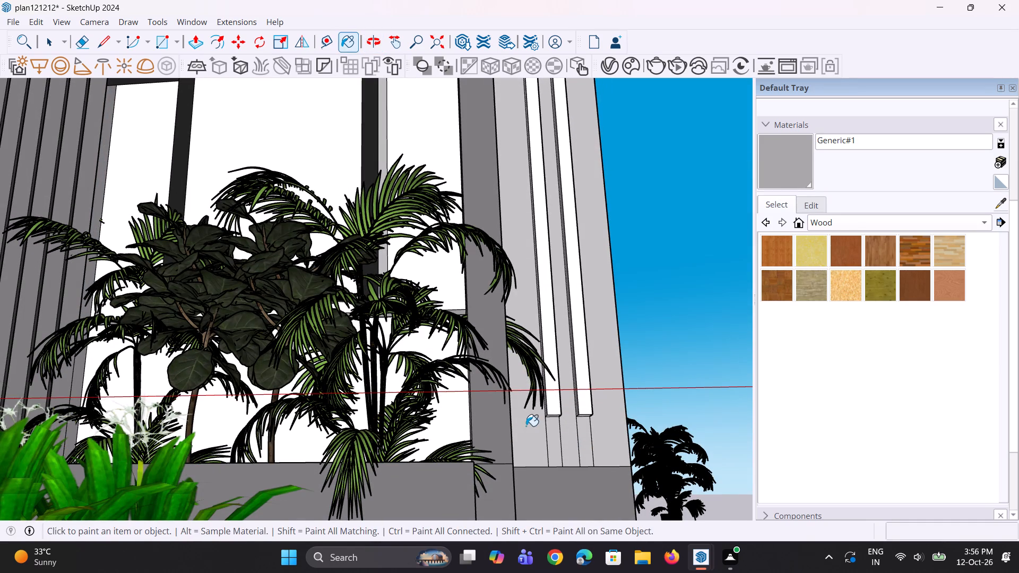
scroll(526, 426, "down", 20)
scroll(526, 426, "down", 1)
scroll(591, 413, "down", 9)
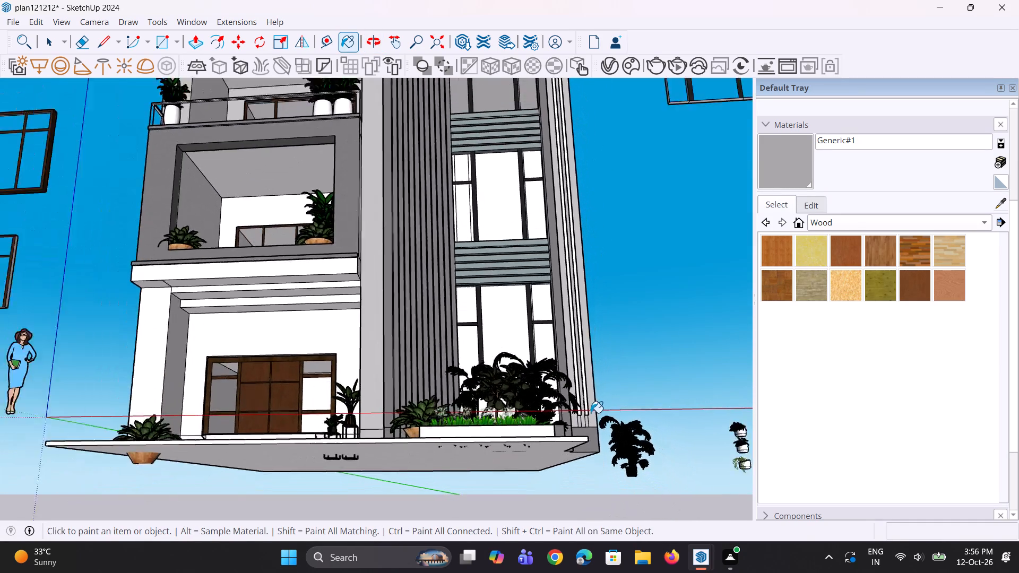
scroll(591, 413, "down", 8)
middle_click_drag(494, 179, 555, 294)
scroll(459, 190, "up", 5)
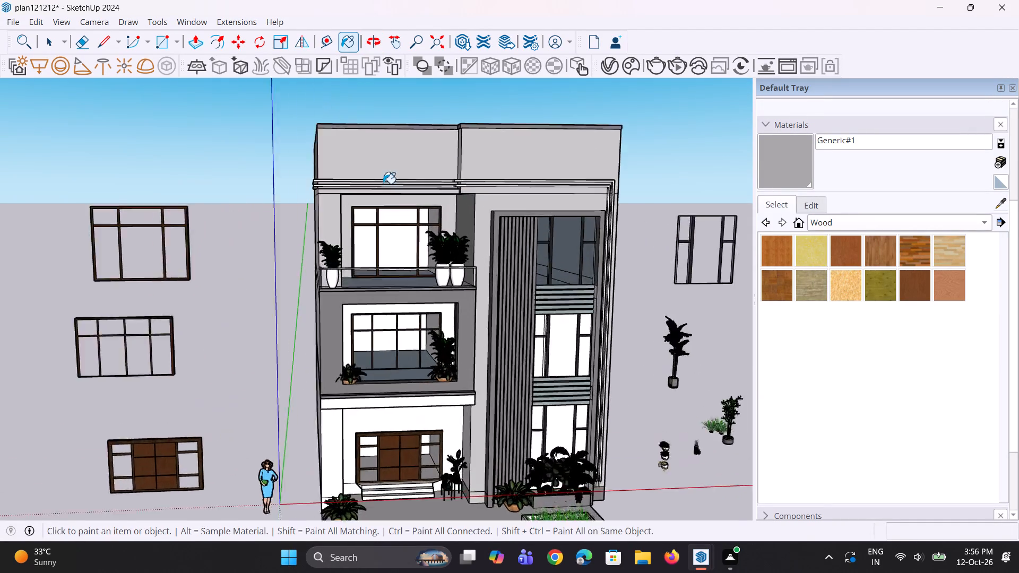
scroll(383, 184, "up", 12)
middle_click_drag(277, 205, 430, 251)
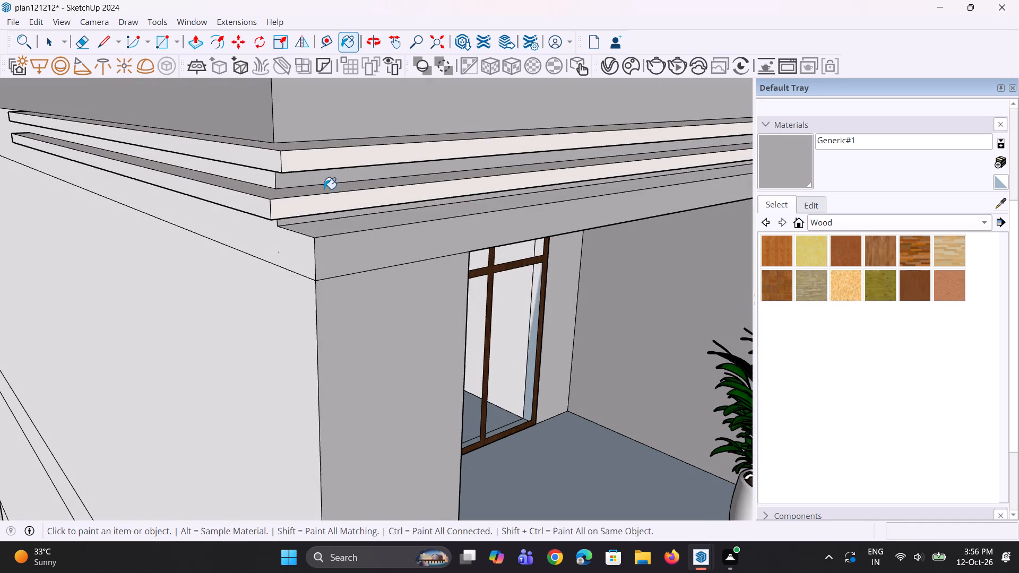
left_click(310, 181)
left_click(265, 181)
Examine the painted cornice and trim bands across the upper facade from several angles.
scroll(269, 238, "up", 2)
middle_click_drag(272, 231, 204, 173)
scroll(201, 185, "down", 10)
scroll(283, 223, "up", 1)
middle_click_drag(283, 221, 238, 149)
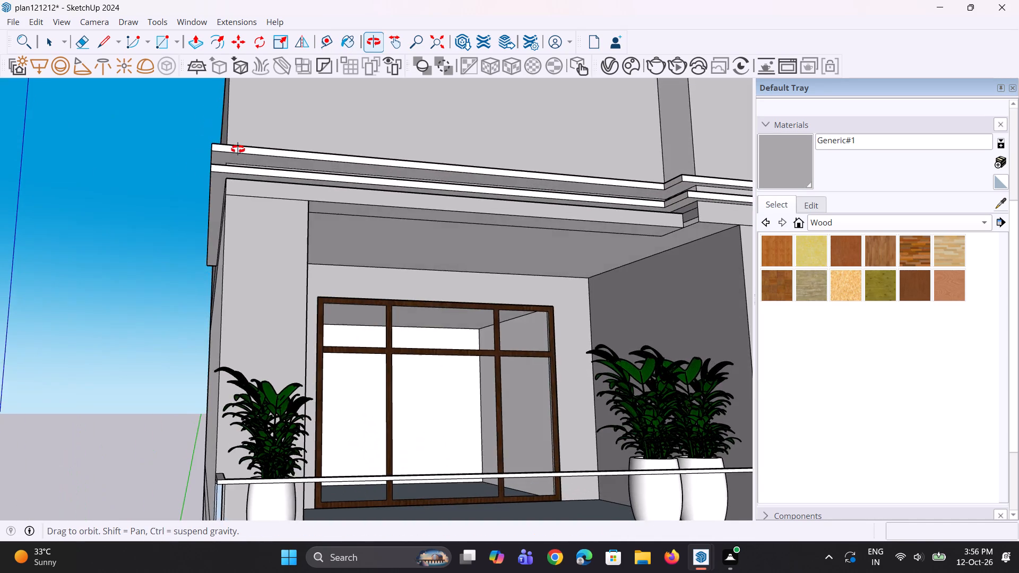
middle_click_drag(238, 149, 149, 235)
scroll(174, 239, "down", 5)
scroll(258, 241, "down", 3)
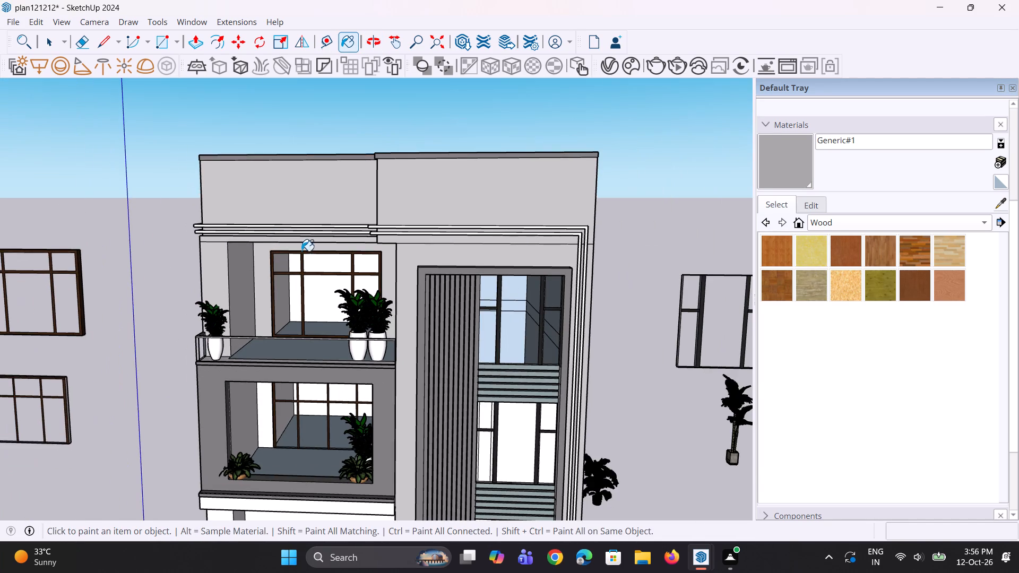
middle_click_drag(310, 250, 318, 224)
scroll(290, 293, "up", 3)
middle_click_drag(276, 298, 277, 271)
middle_click_drag(325, 368, 327, 393)
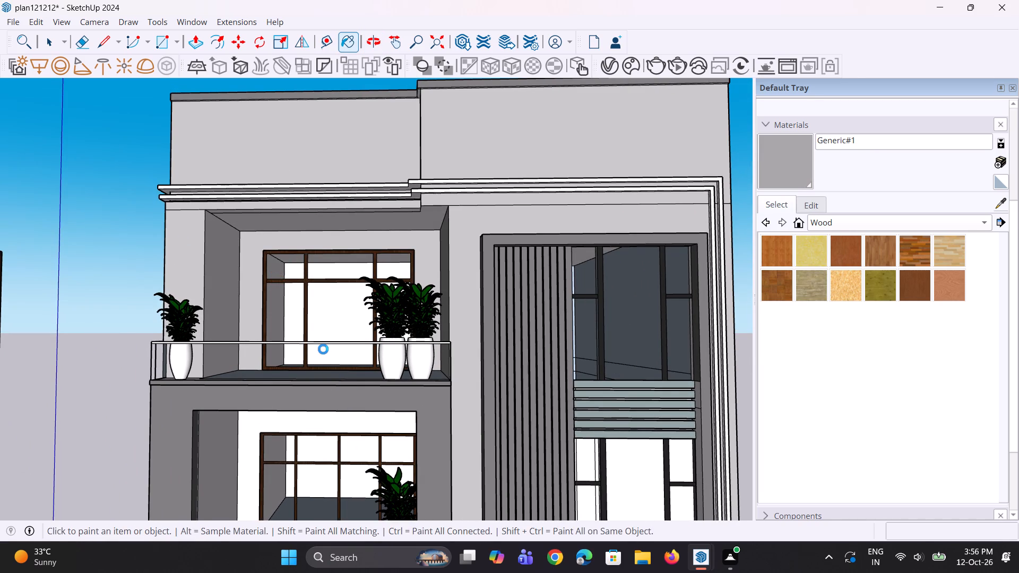
scroll(323, 349, "down", 5)
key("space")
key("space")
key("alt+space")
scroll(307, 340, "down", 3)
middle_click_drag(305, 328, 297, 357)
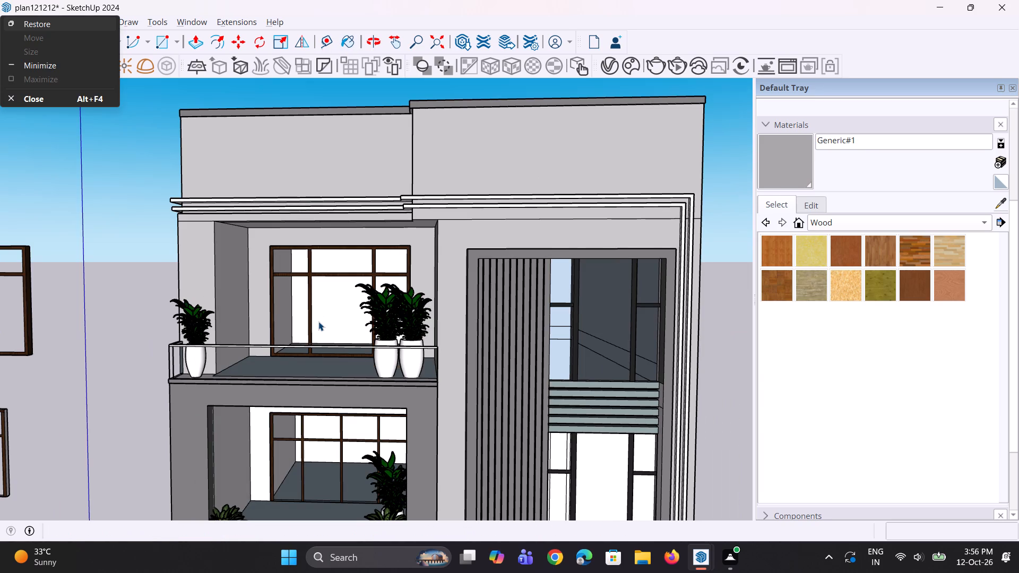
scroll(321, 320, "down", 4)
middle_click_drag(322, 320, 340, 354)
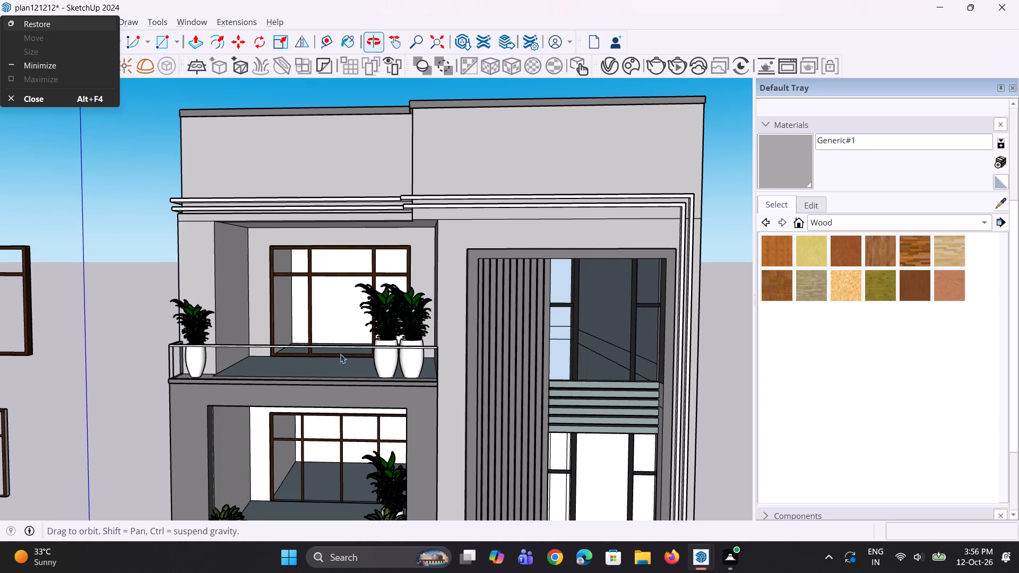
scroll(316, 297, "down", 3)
Open Chaos Cosmos from the V-Ray Asset Editor and browse the 3D models to the Ceiling lights category under Lighting.
double_click(610, 66)
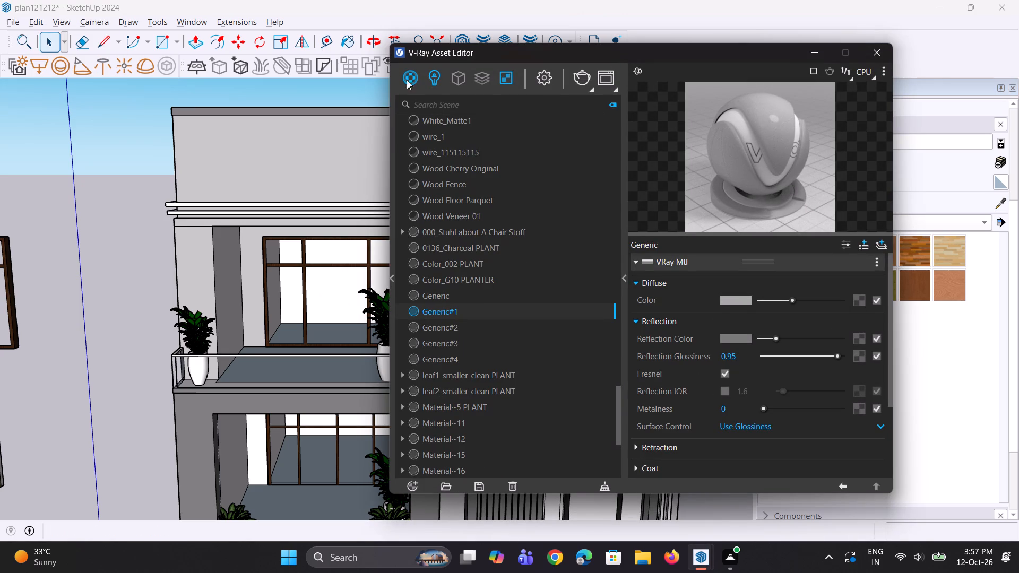
left_click(393, 282)
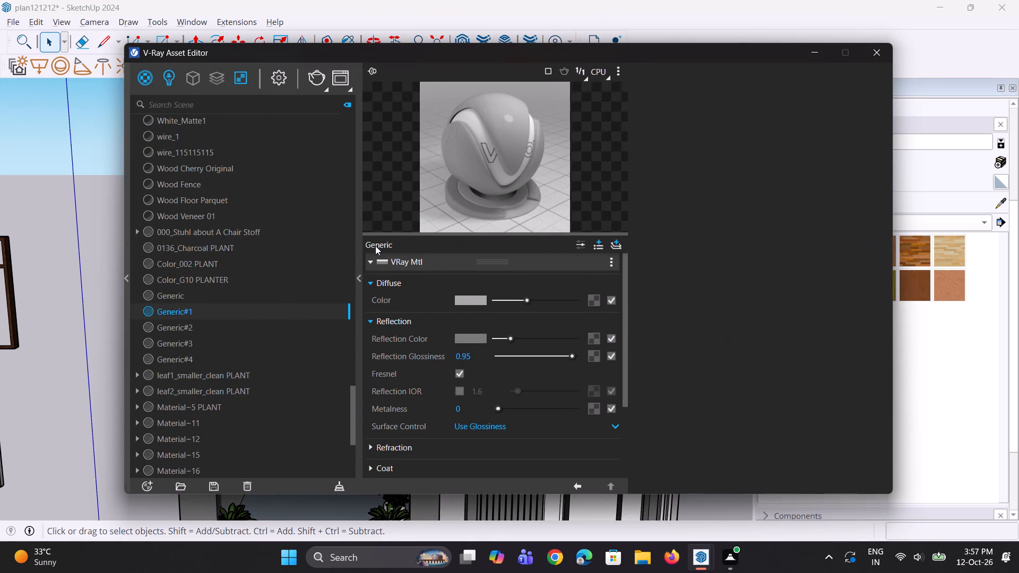
left_click(308, 116)
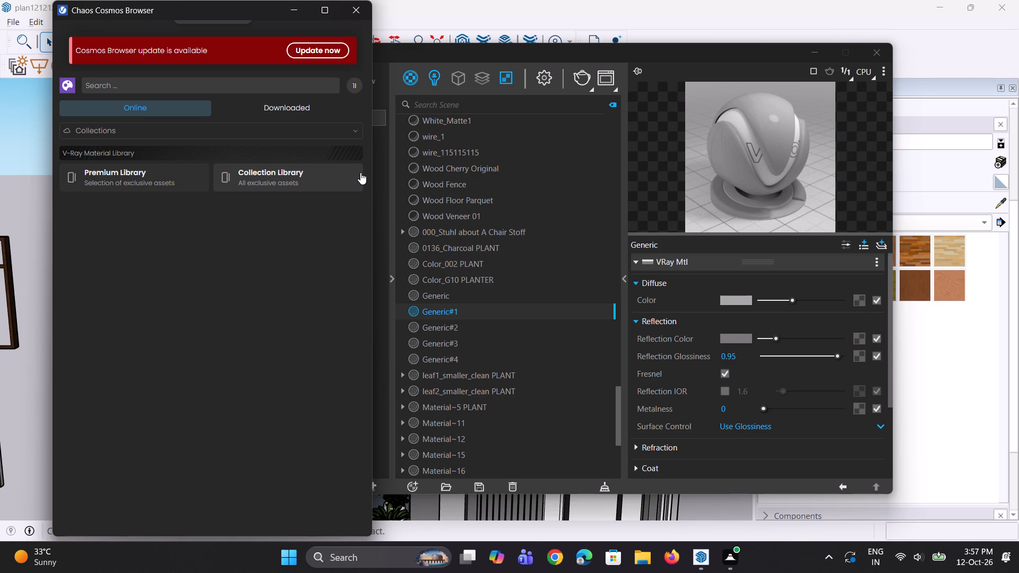
left_click(183, 101)
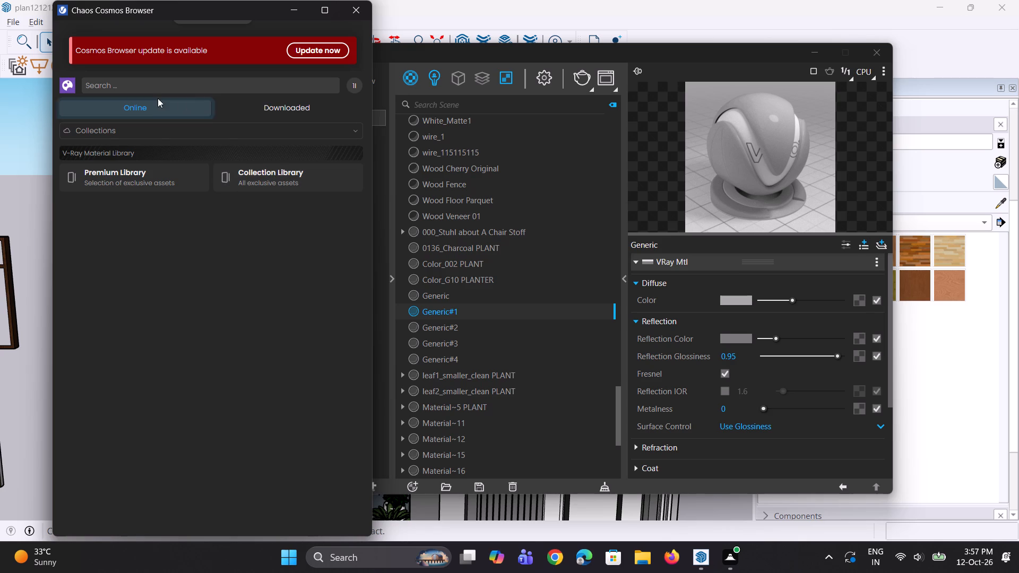
left_click(141, 84)
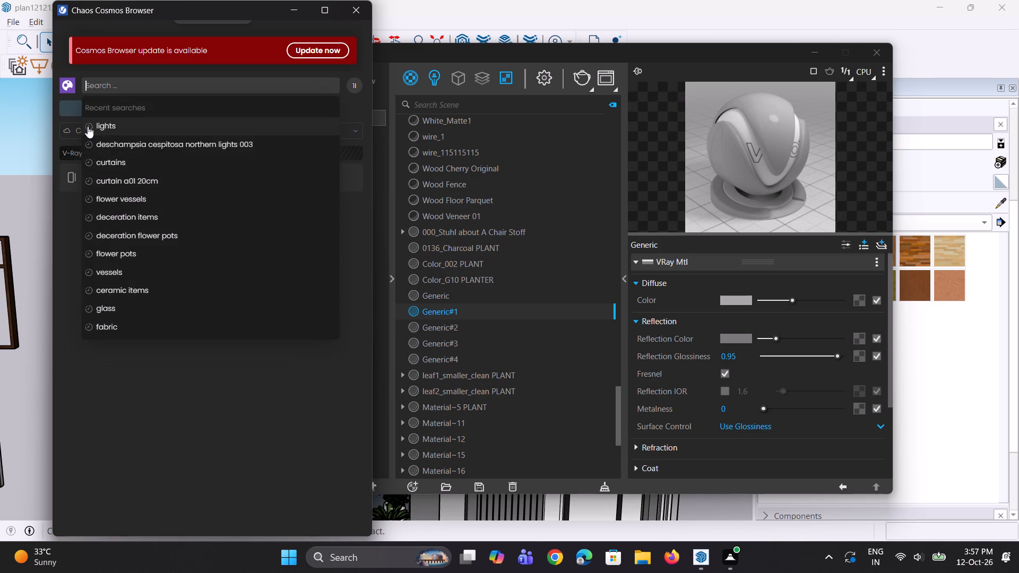
left_click(115, 82)
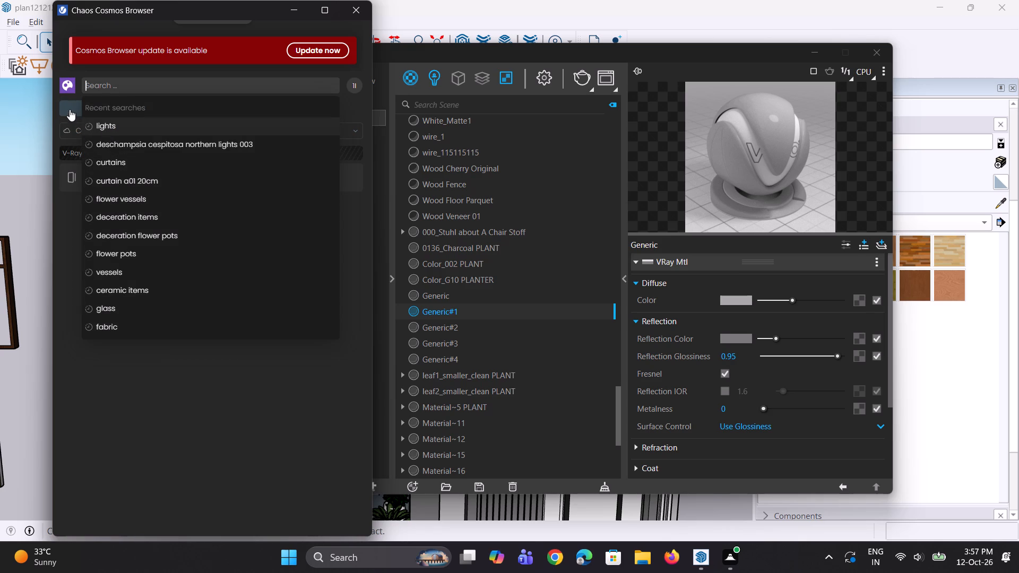
left_click(70, 109)
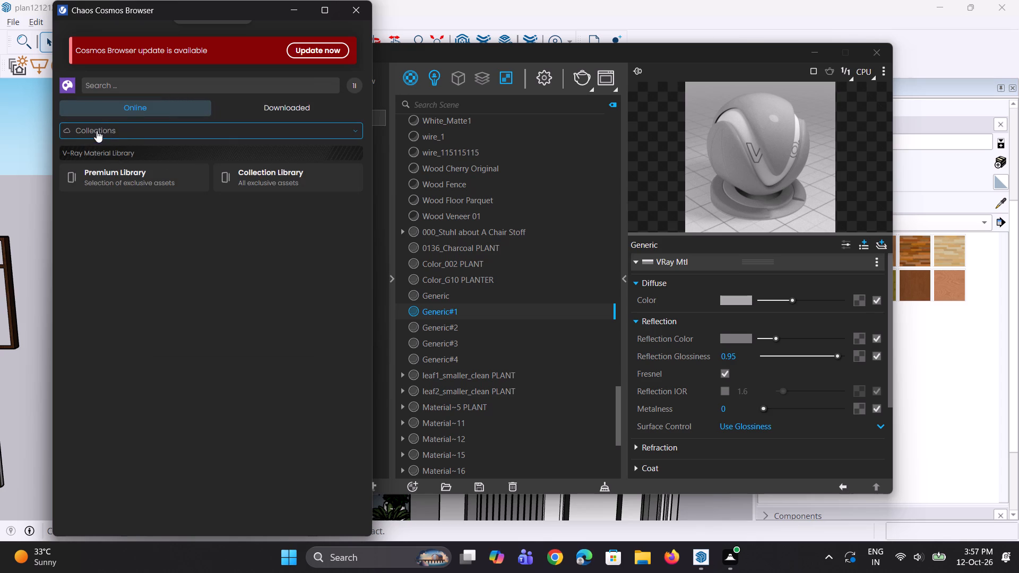
left_click(93, 133)
left_click(102, 152)
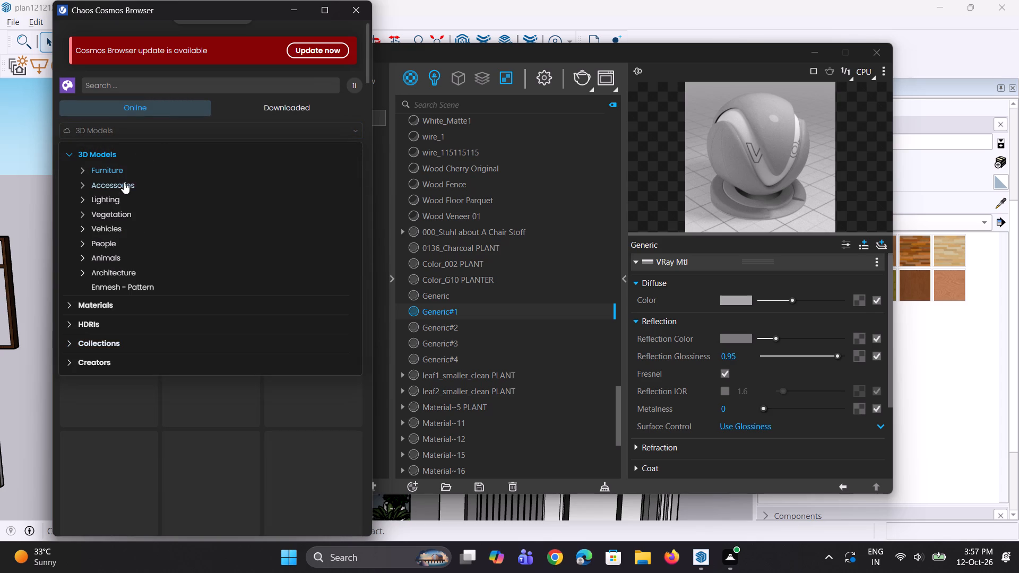
left_click(105, 200)
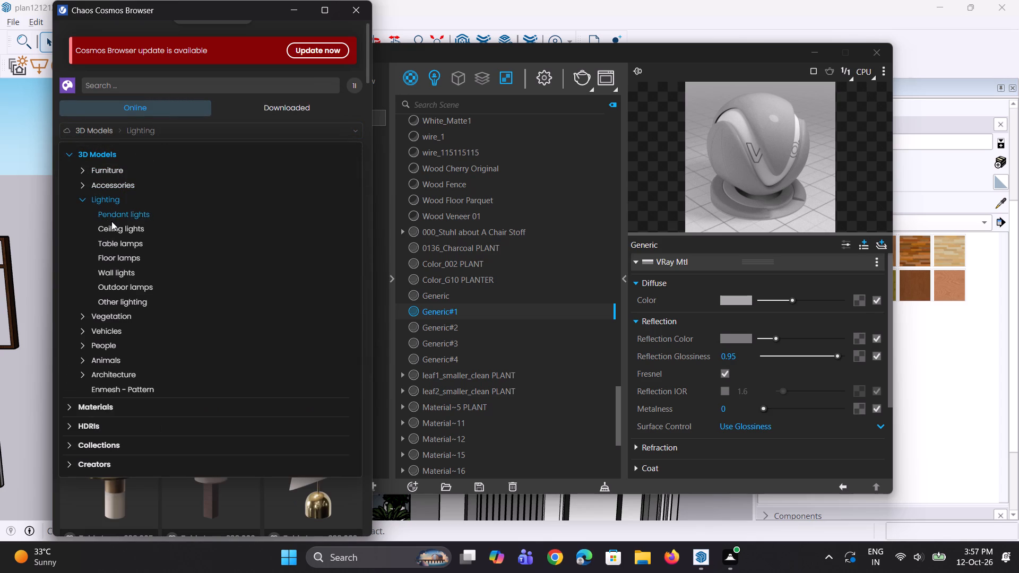
left_click(113, 230)
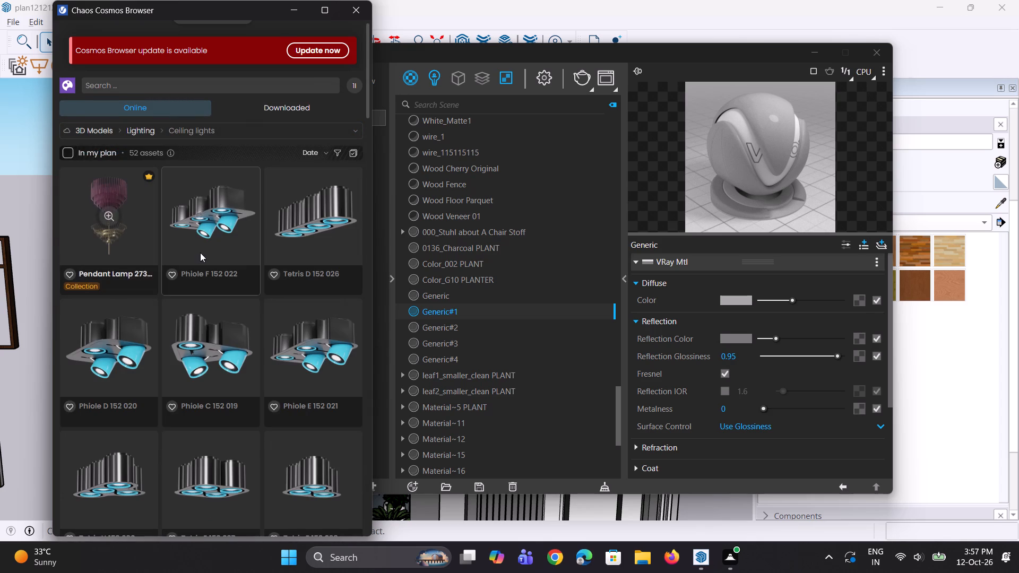
Import the Tlon Light 450 Ceiling model and place it on the top-floor balcony's ceiling near the outer side wall.
scroll(200, 253, "down", 11)
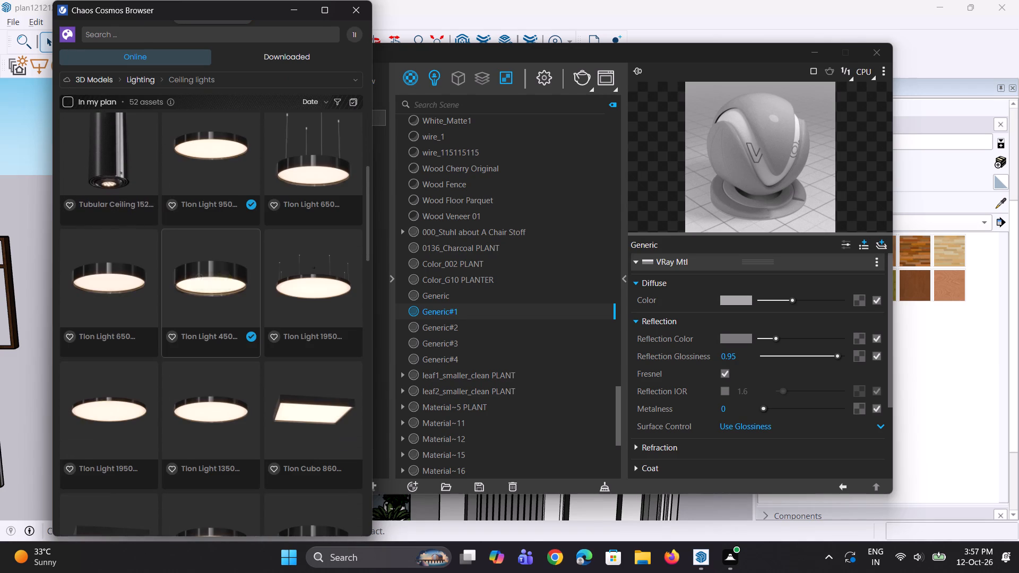
left_click(227, 282)
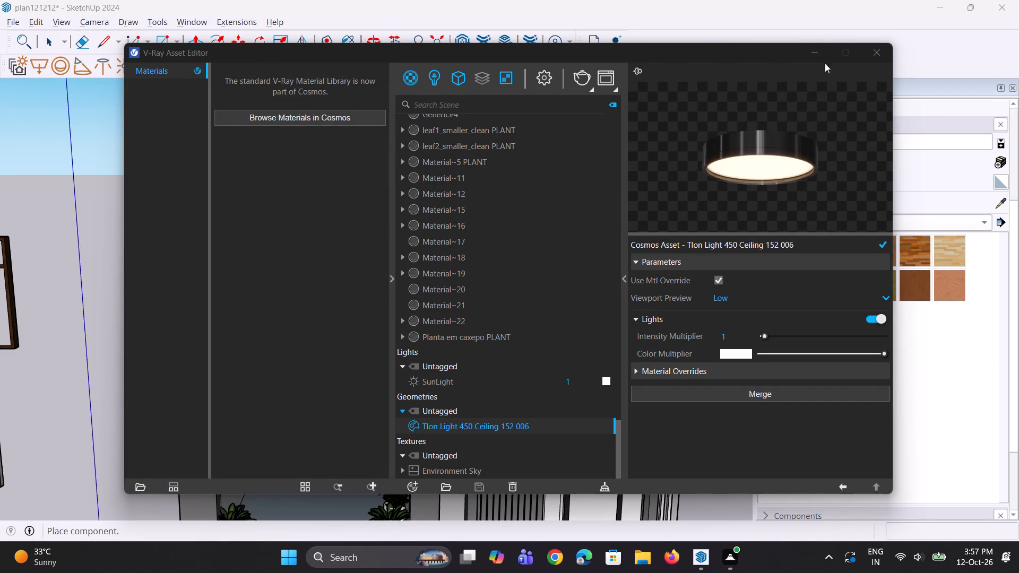
left_click(876, 53)
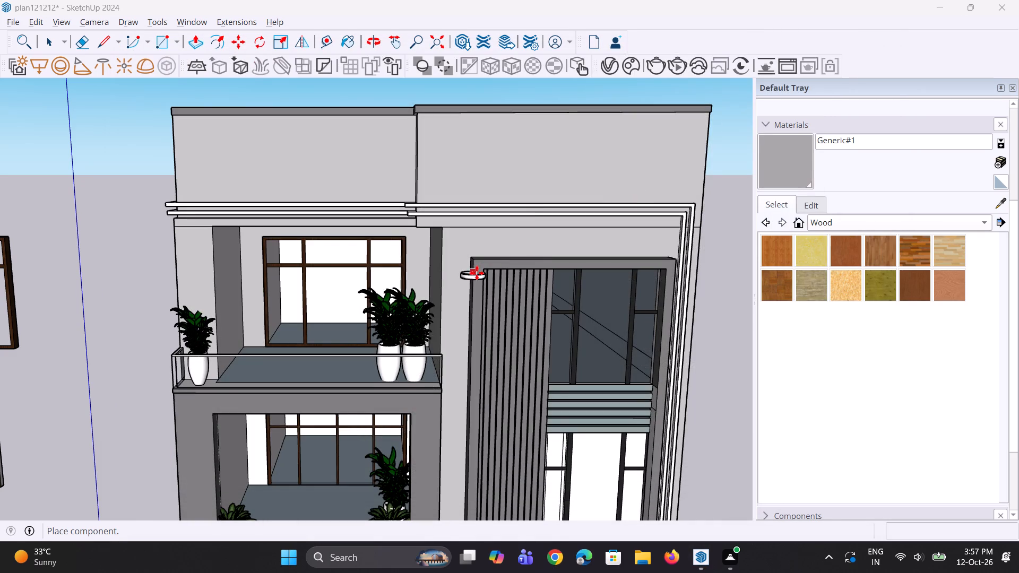
scroll(477, 273, "down", 4)
middle_click_drag(309, 298, 318, 188)
scroll(327, 256, "up", 5)
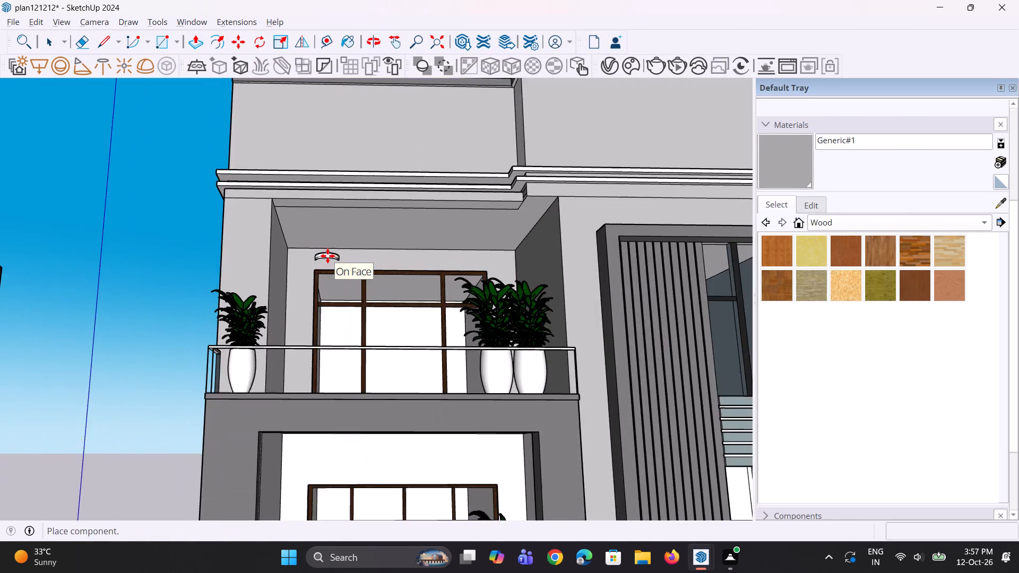
scroll(327, 256, "up", 3)
middle_click_drag(327, 254, 316, 216)
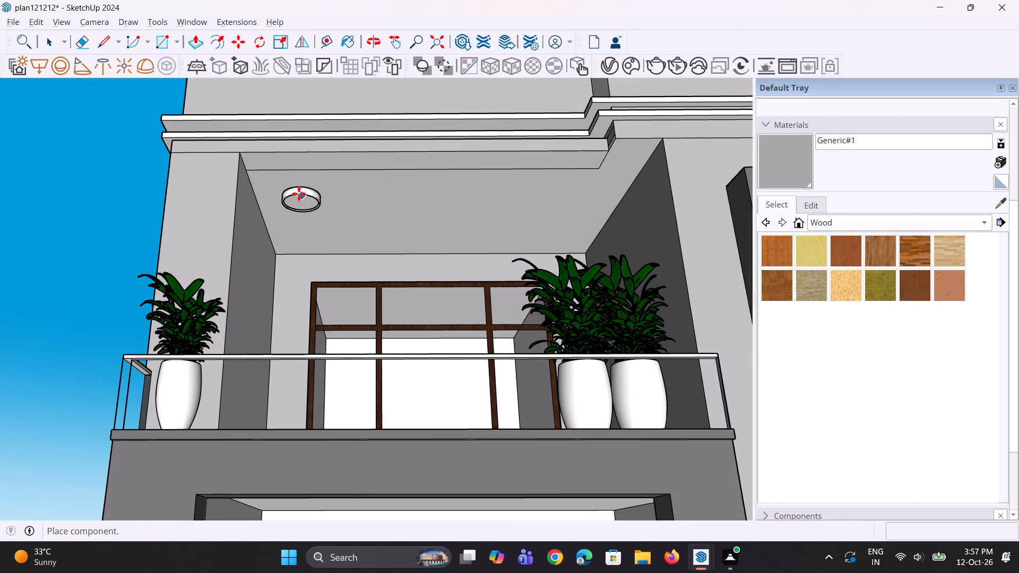
left_click(296, 184)
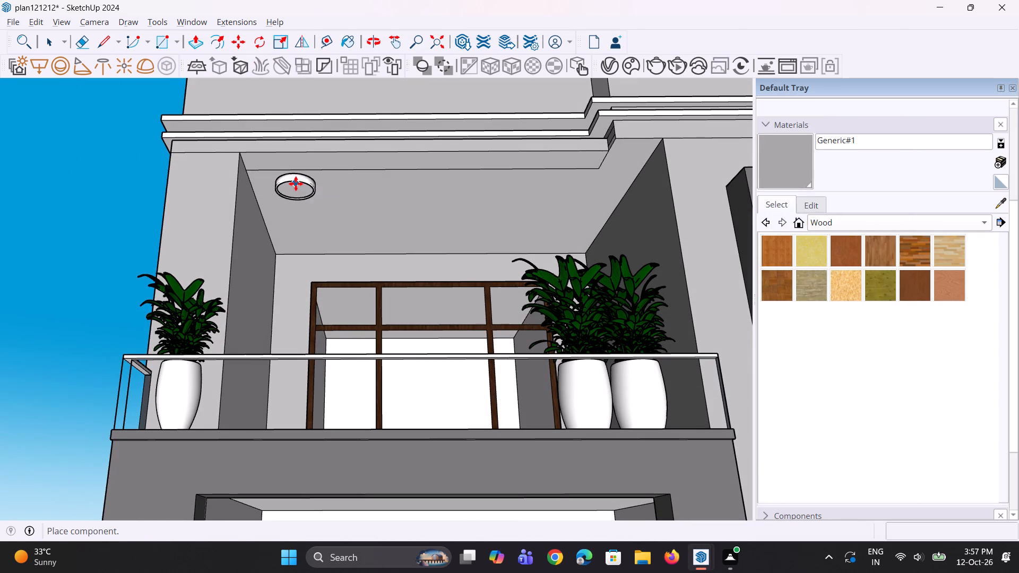
Scale the placed ceiling light down uniformly to about 0.69 of its size.
middle_click_drag(358, 230, 256, 188)
scroll(287, 196, "up", 2)
key("space")
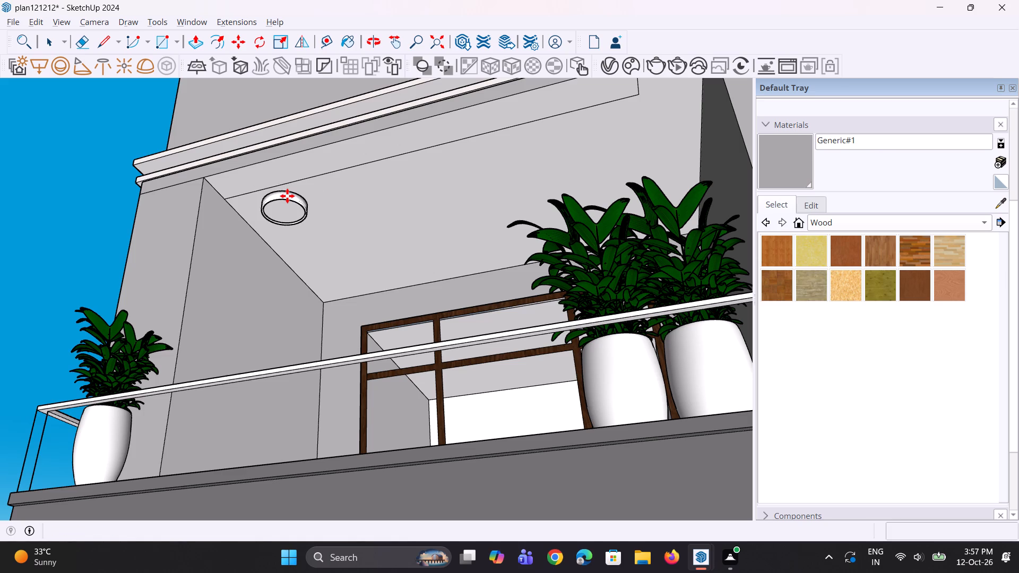
type("s")
left_click(289, 192)
scroll(289, 192, "up", 4)
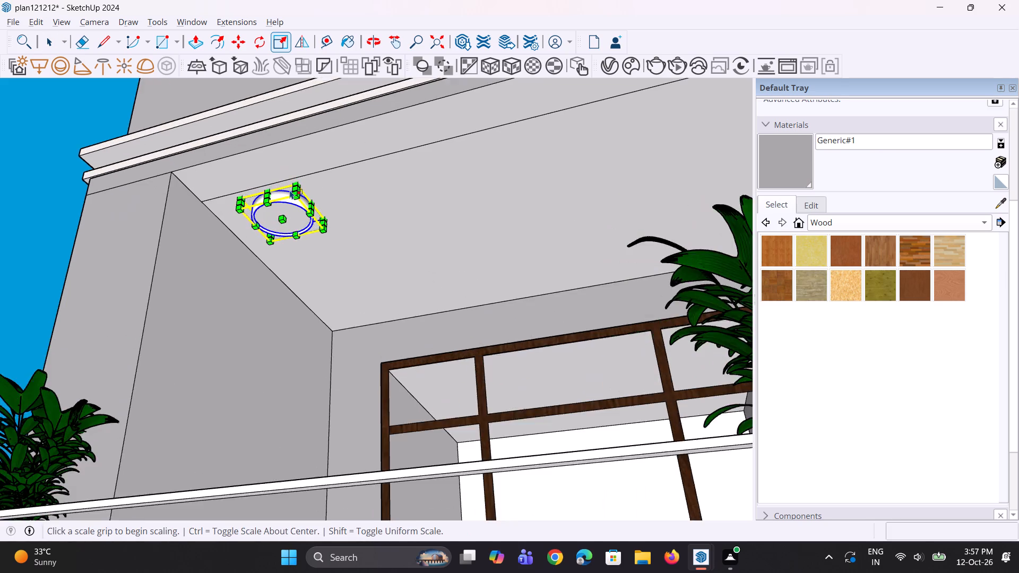
scroll(290, 190, "up", 2)
left_click(302, 181)
scroll(301, 183, "up", 1)
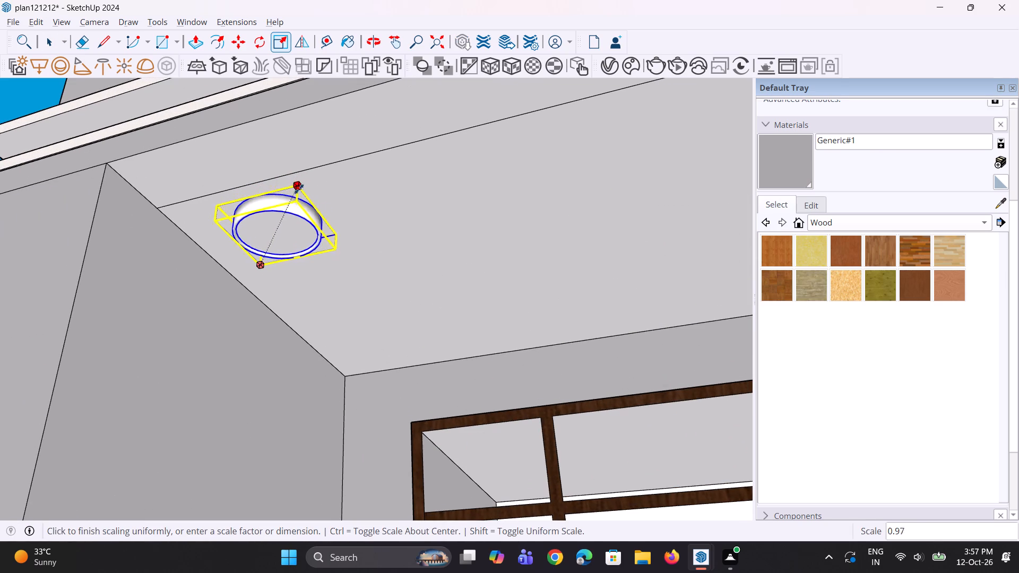
left_click(288, 212)
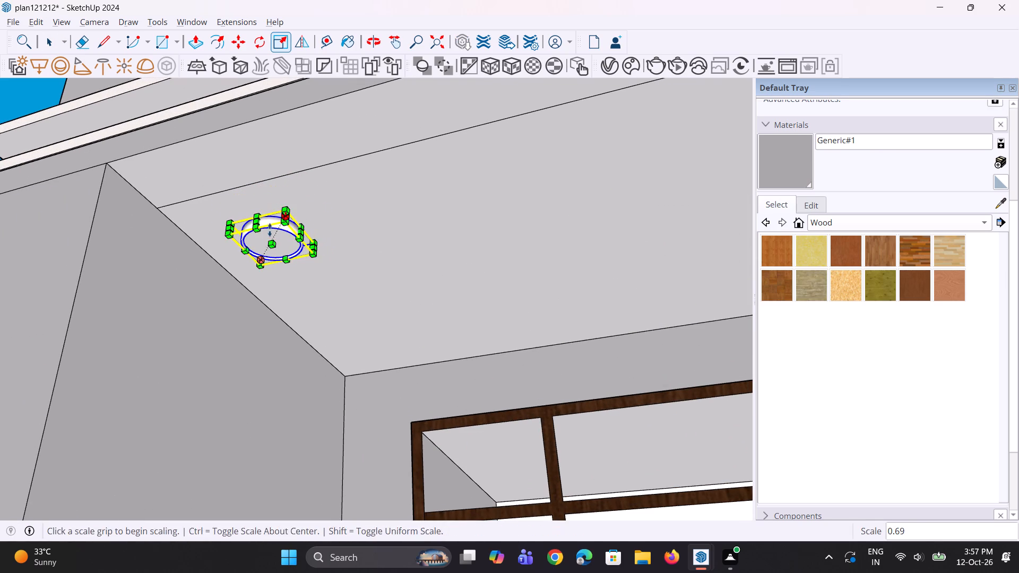
Move the scaled light about 5 5/16" across the balcony ceiling toward its front edge.
middle_click_drag(268, 232, 329, 236)
key("m")
scroll(324, 221, "up", 2)
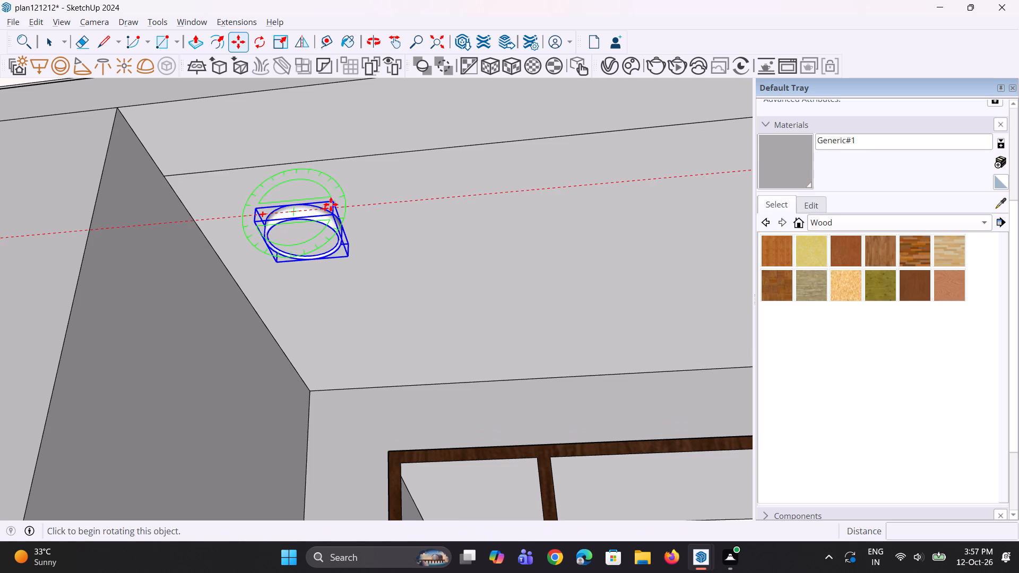
left_click(331, 204)
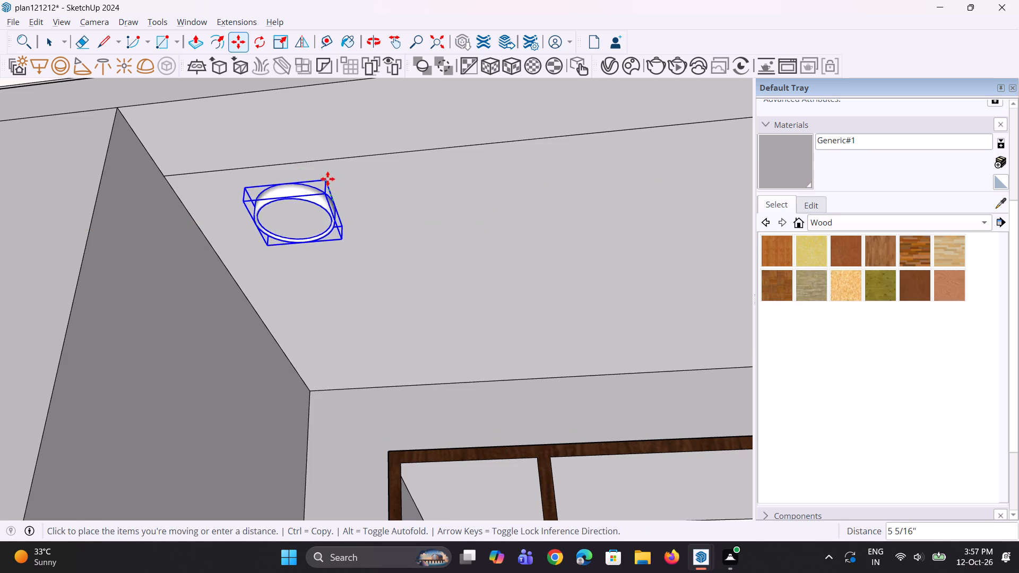
left_click(327, 178)
Copy the light twice along the balcony ceiling to form a row of three, spaced about 5' 5" and 5' 6 9/16" apart.
scroll(324, 254, "down", 9)
middle_click_drag(324, 258, 342, 255)
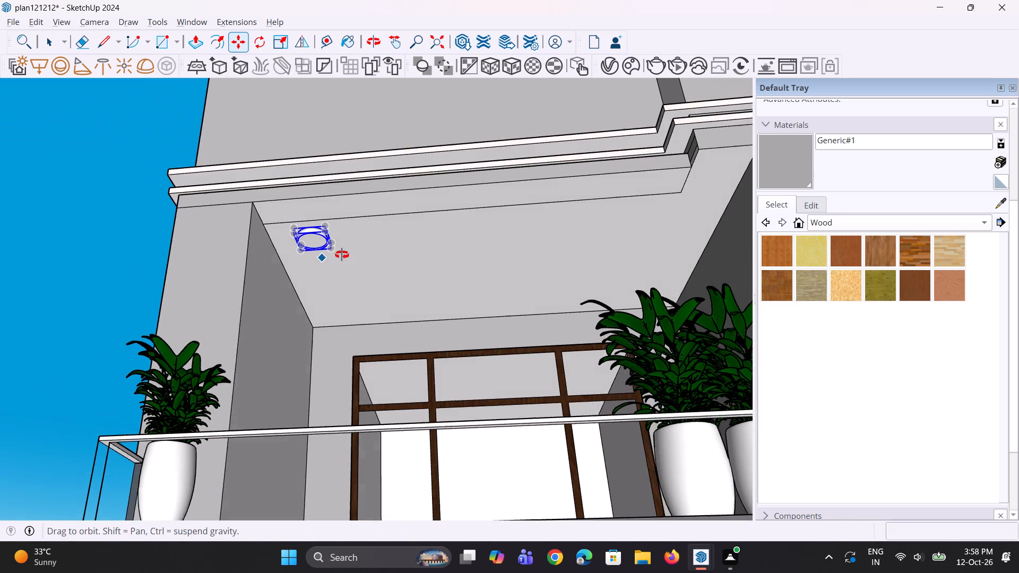
middle_click_drag(342, 255, 342, 255)
key("m")
left_click(334, 247)
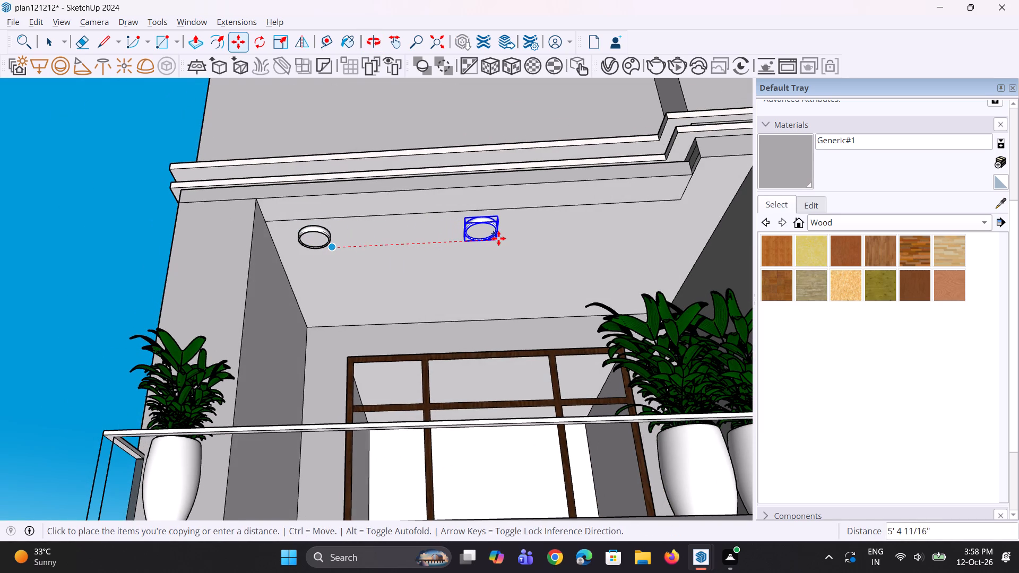
left_click(499, 238)
key("m")
left_click(499, 238)
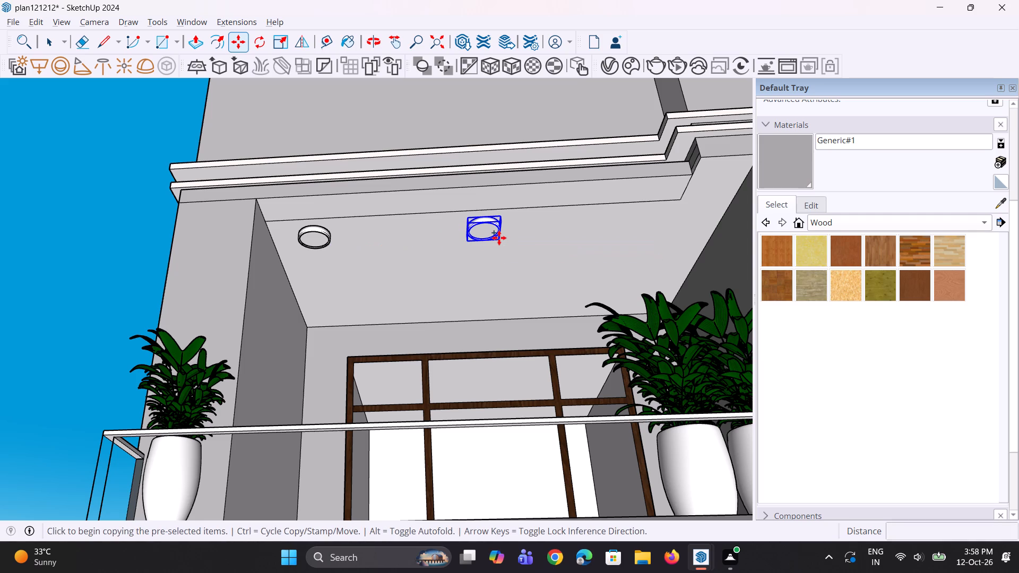
left_click(676, 230)
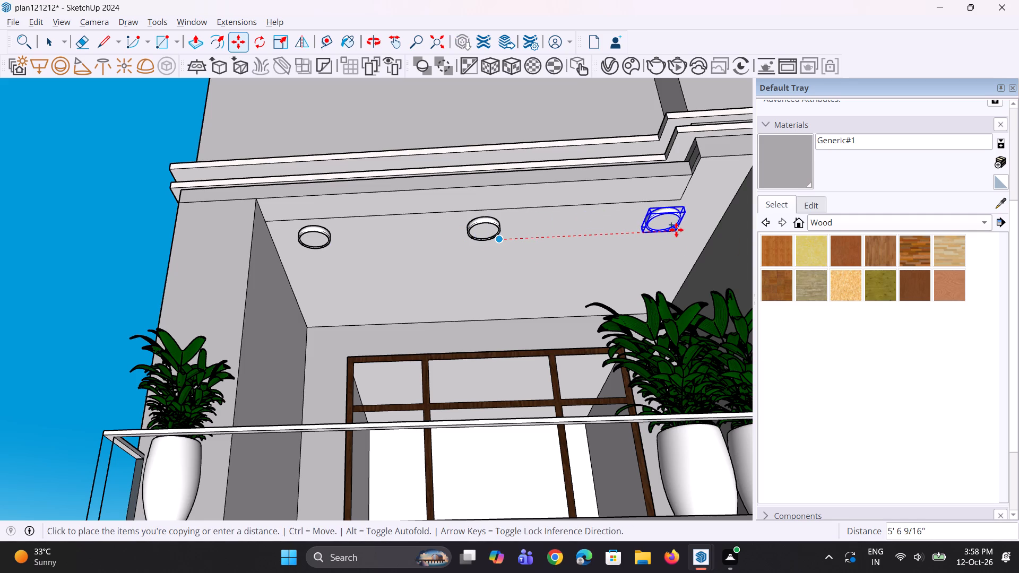
scroll(493, 291, "down", 4)
middle_click_drag(505, 295, 487, 259)
key("space")
key("space")
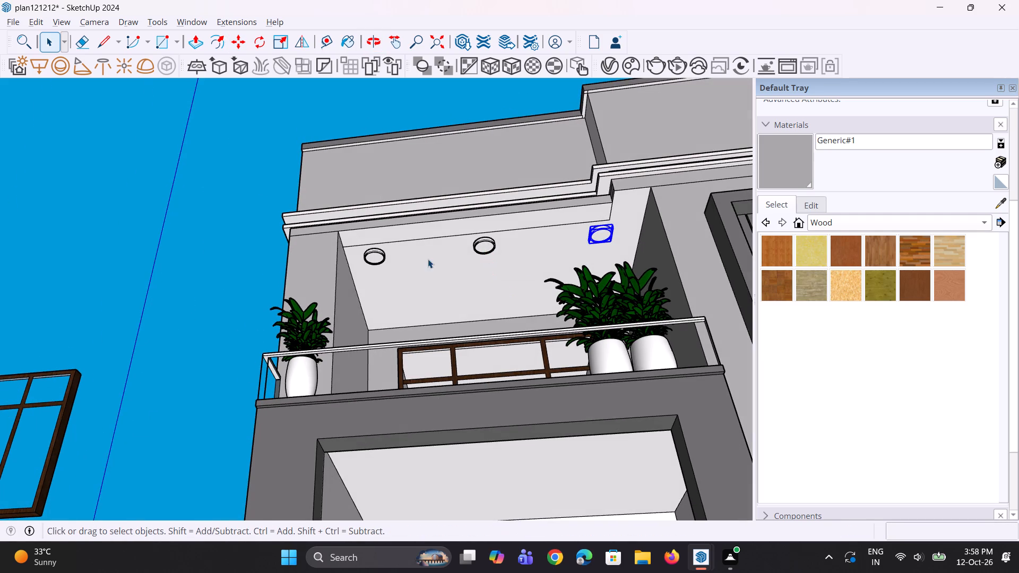
Copy the row's third light about 11' 3 5/16" down to the ceiling of the floor below.
key("m")
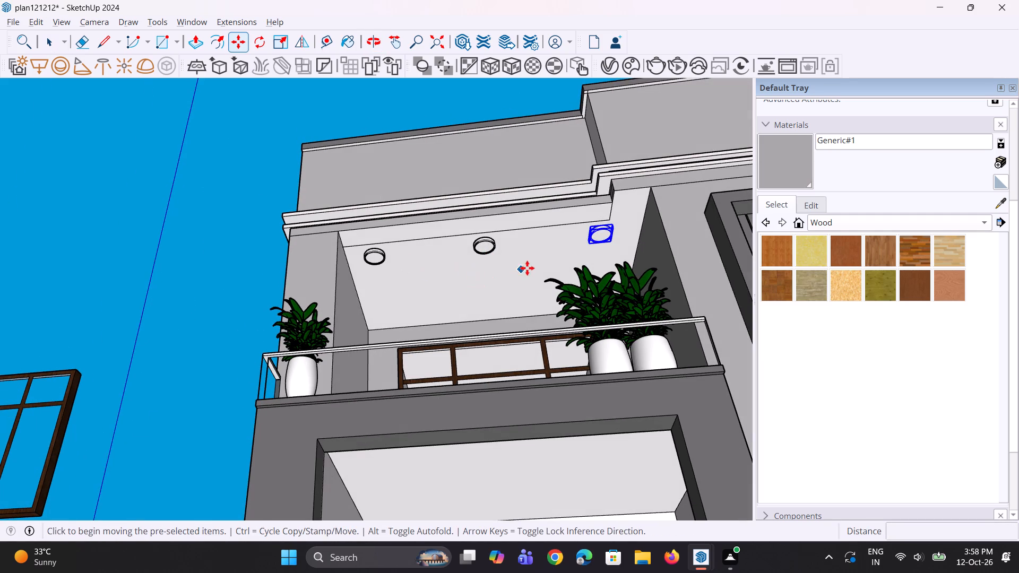
left_click(588, 247)
middle_click_drag(614, 468, 612, 424)
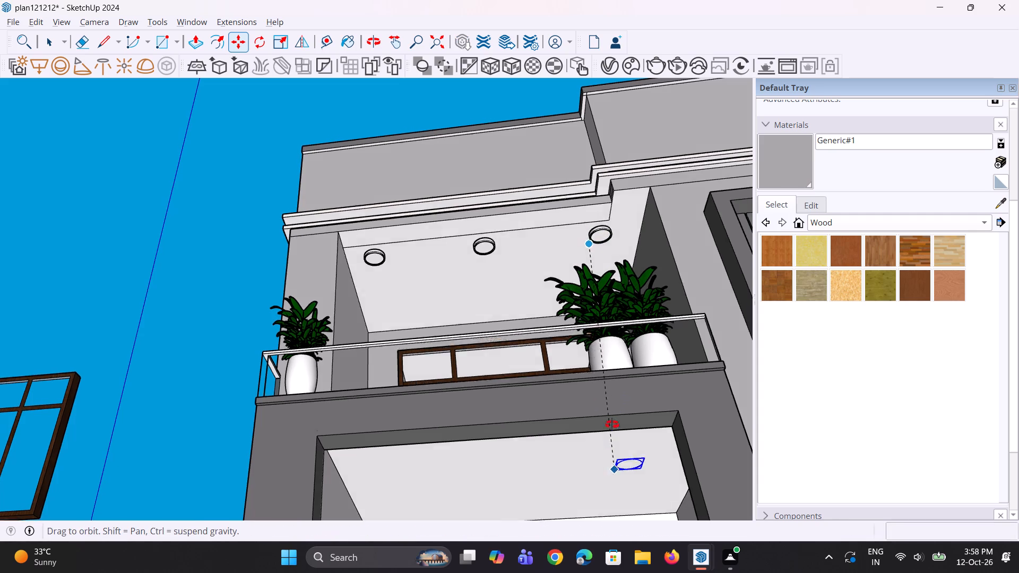
middle_click_drag(612, 424, 606, 400)
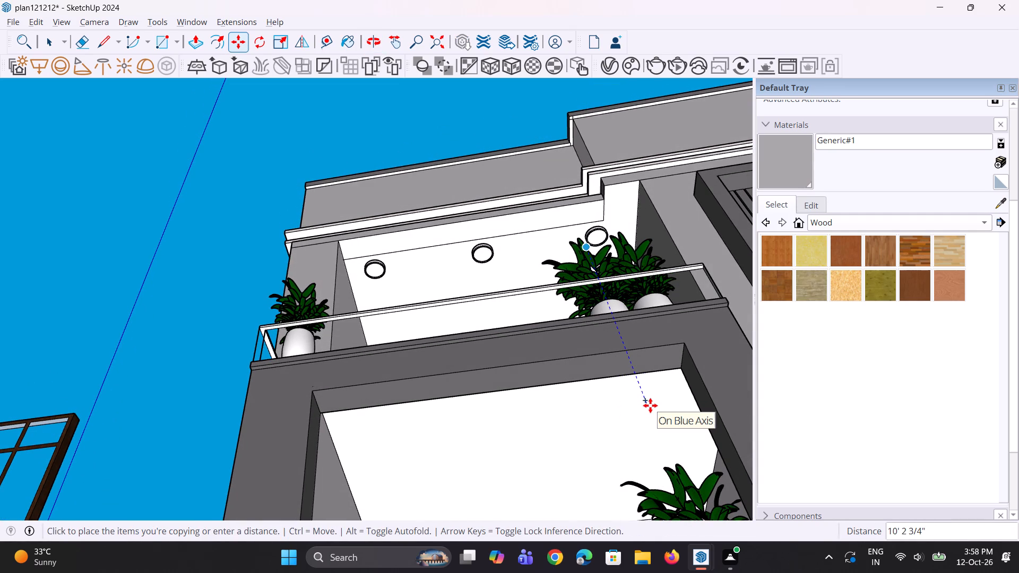
left_click(617, 415)
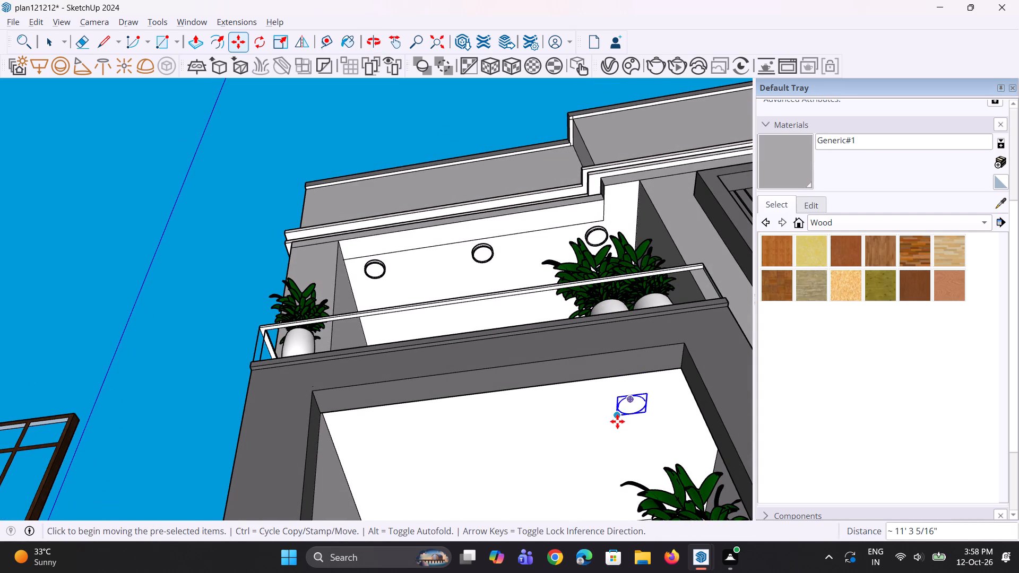
Reposition the copied light on the lower balcony ceiling with two moves of about 1' 6 13/16" and 3' 1 9/16".
left_click(617, 421)
left_click(627, 450)
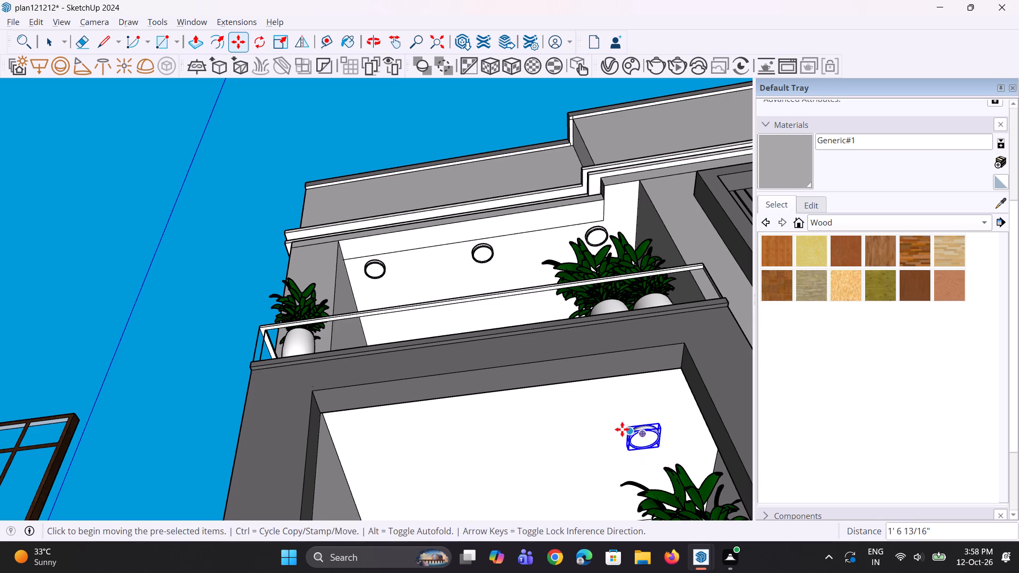
middle_click_drag(615, 405, 654, 482)
scroll(606, 492, "up", 7)
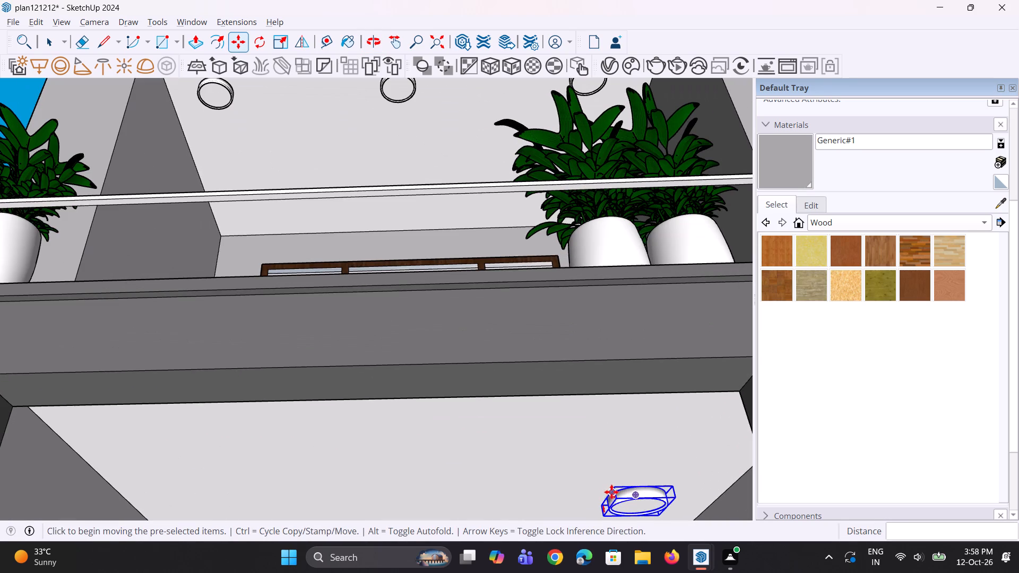
left_click(615, 488)
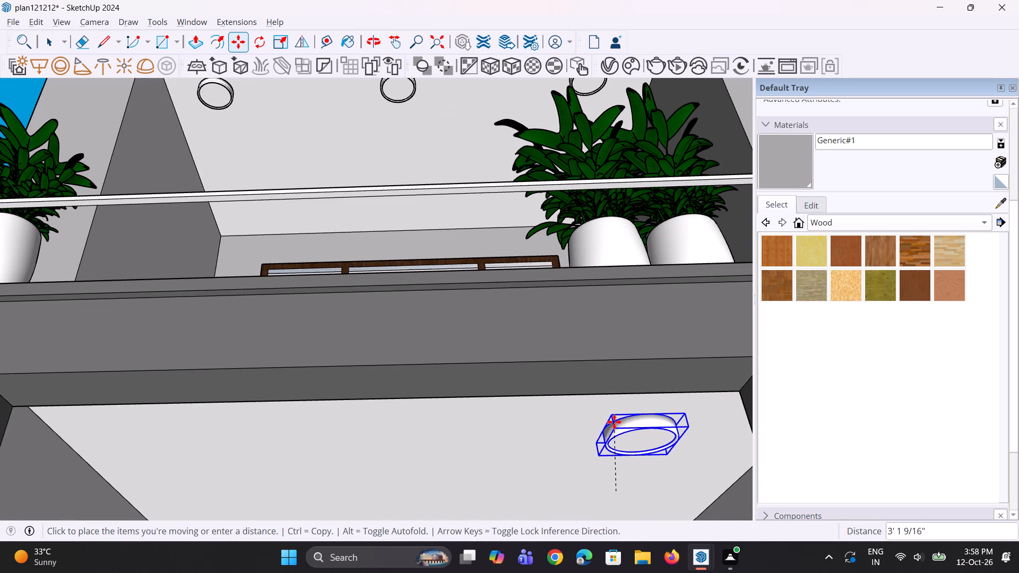
left_click(614, 422)
Shift the lower balcony light about 4 9/16" along the red axis and about 9 1/8" back from the ceiling's front edge.
middle_click_drag(638, 438, 675, 399)
scroll(638, 438, "up", 1)
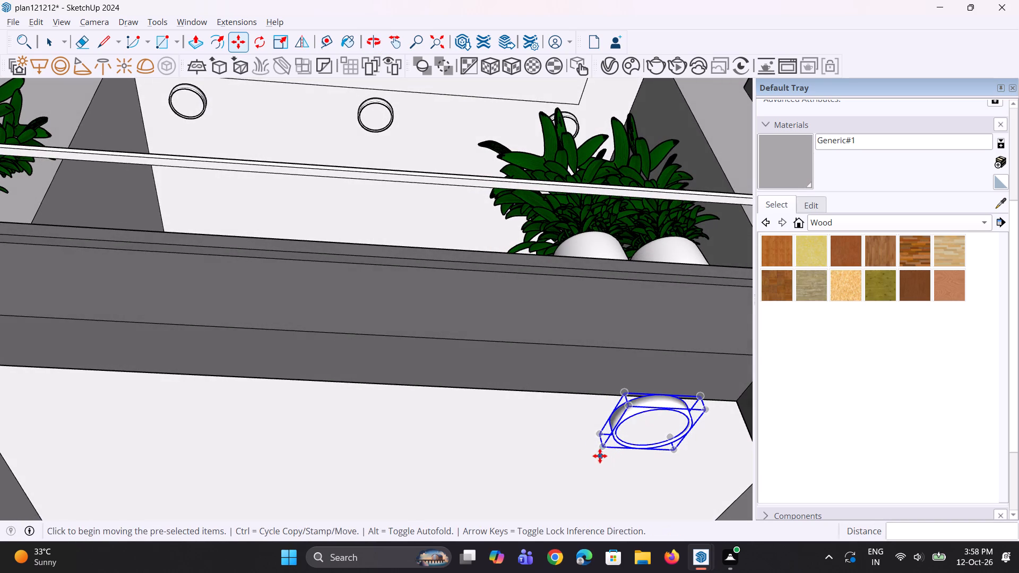
left_click(597, 435)
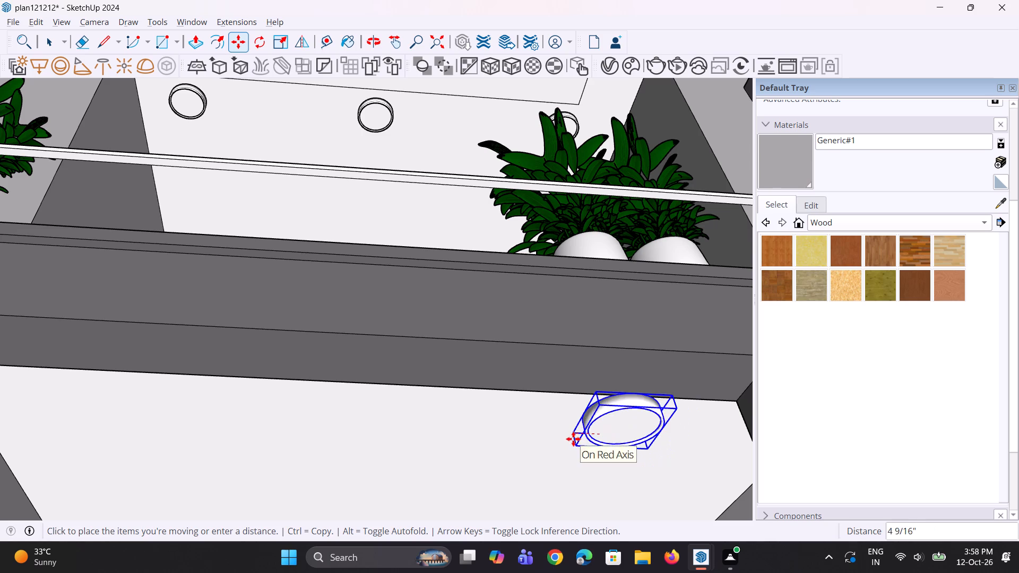
left_click(573, 453)
middle_click_drag(692, 422, 614, 409)
scroll(614, 409, "down", 5)
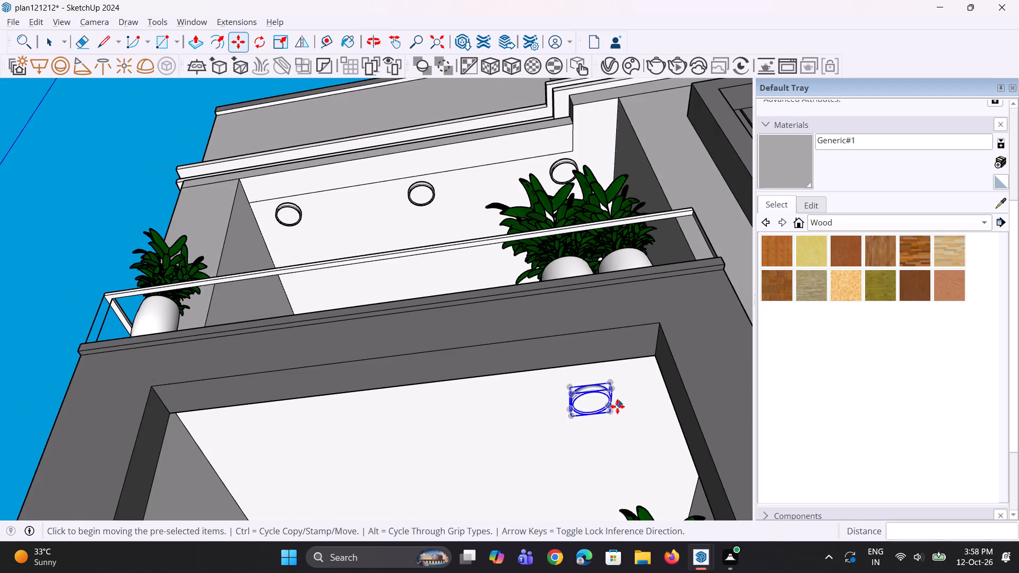
middle_click_drag(568, 440, 568, 385)
left_click(575, 377)
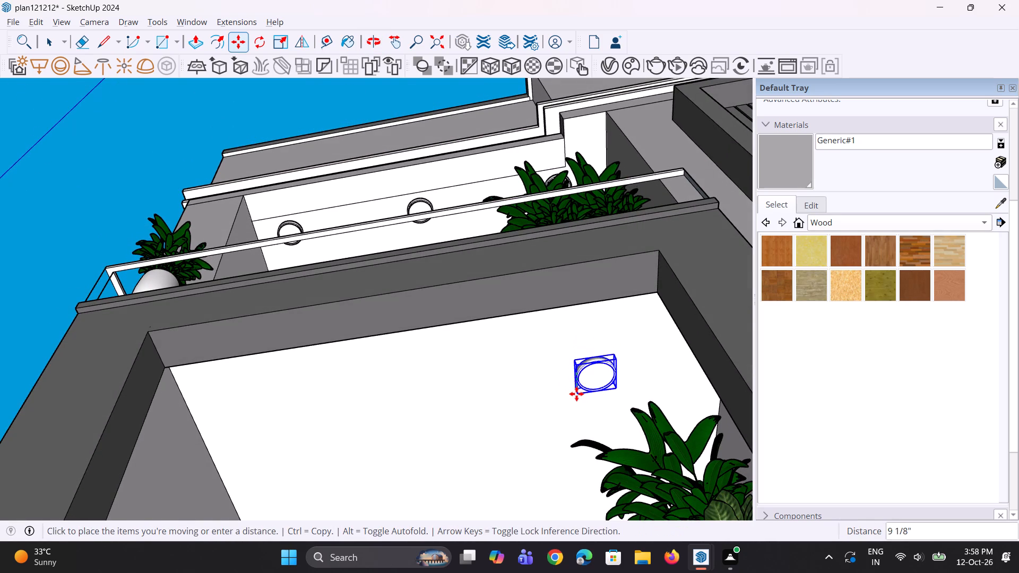
left_click(576, 394)
Copy the light twice along the lower balcony ceiling, spaced about 4' 3/16" and 4' 10 3/4" apart.
key("m")
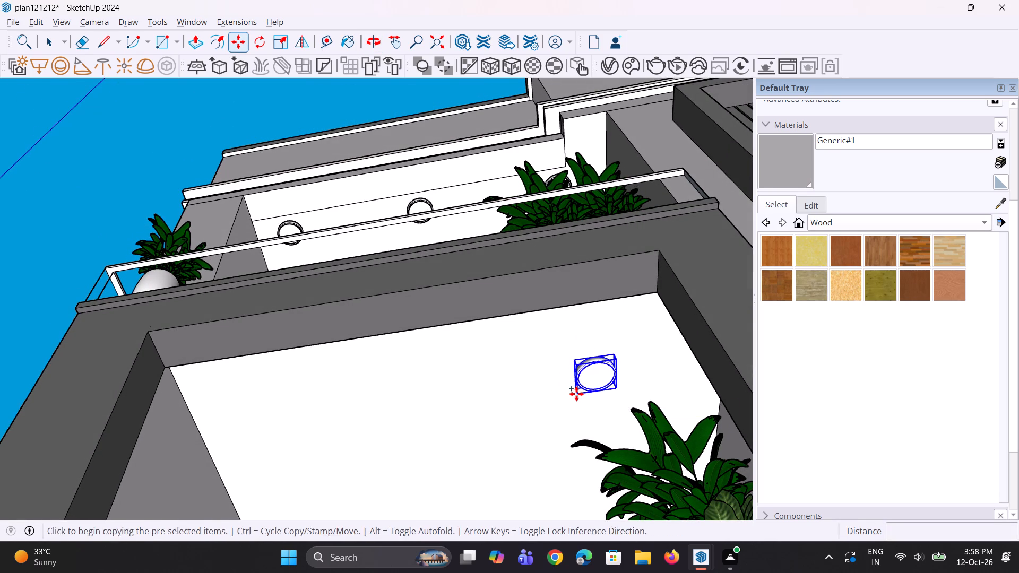
left_click(576, 394)
left_click(430, 420)
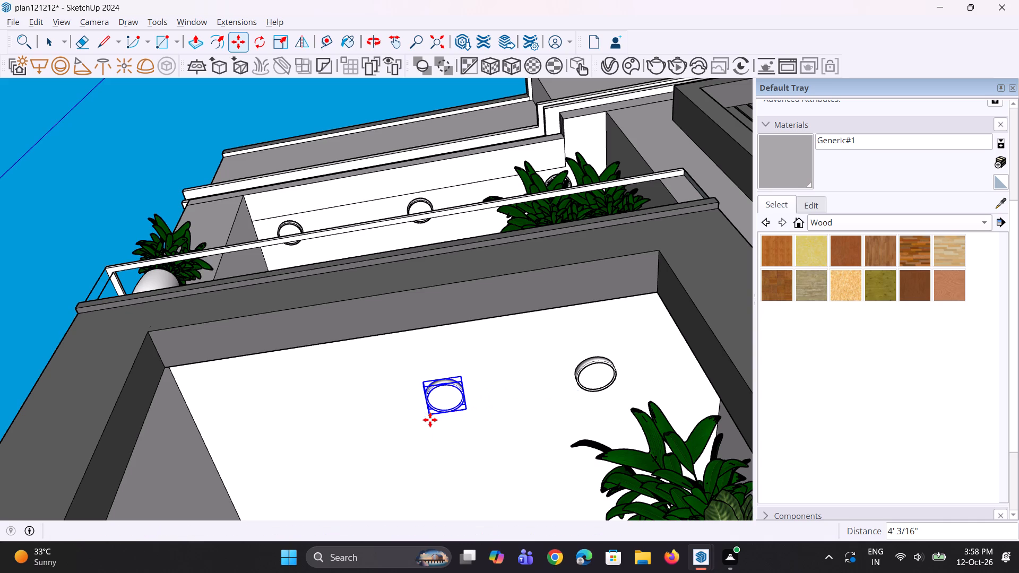
key("m")
left_click(430, 420)
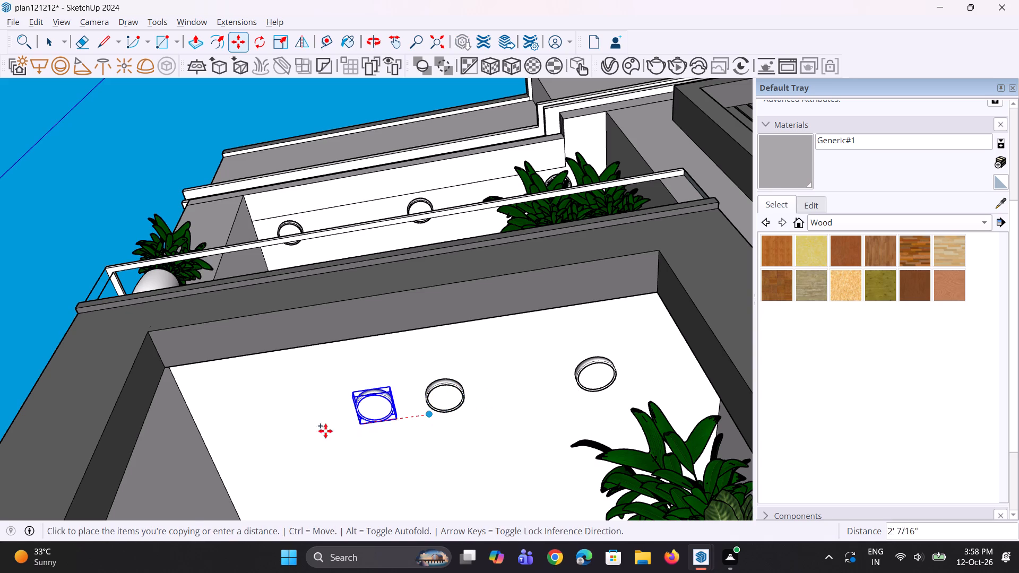
left_click(257, 439)
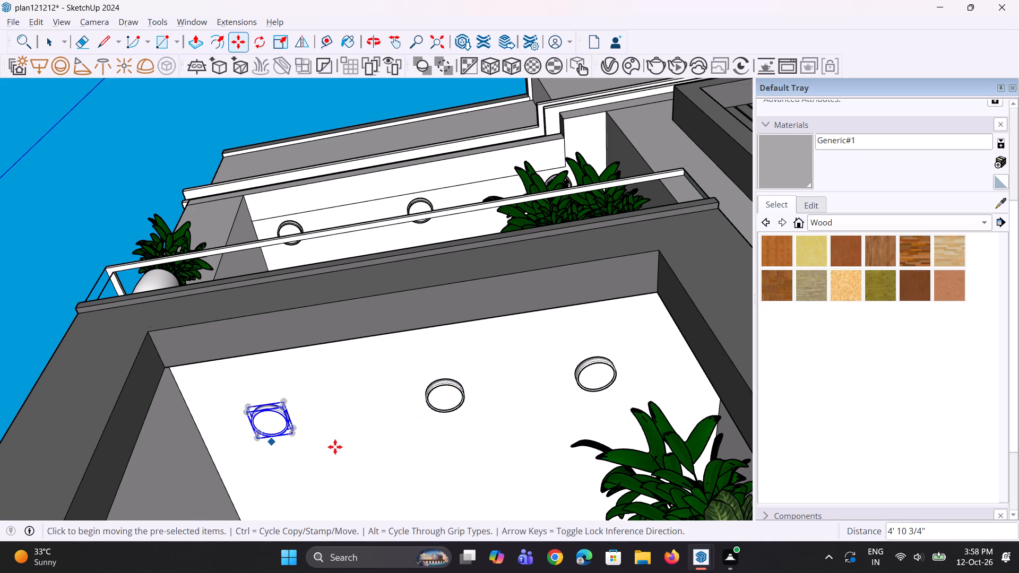
Move the last copied light at the far end of the lower balcony row slightly toward the ceiling's front edge.
scroll(342, 443, "down", 11)
middle_click_drag(365, 432, 400, 491)
key("space")
key("space")
scroll(323, 441, "up", 3)
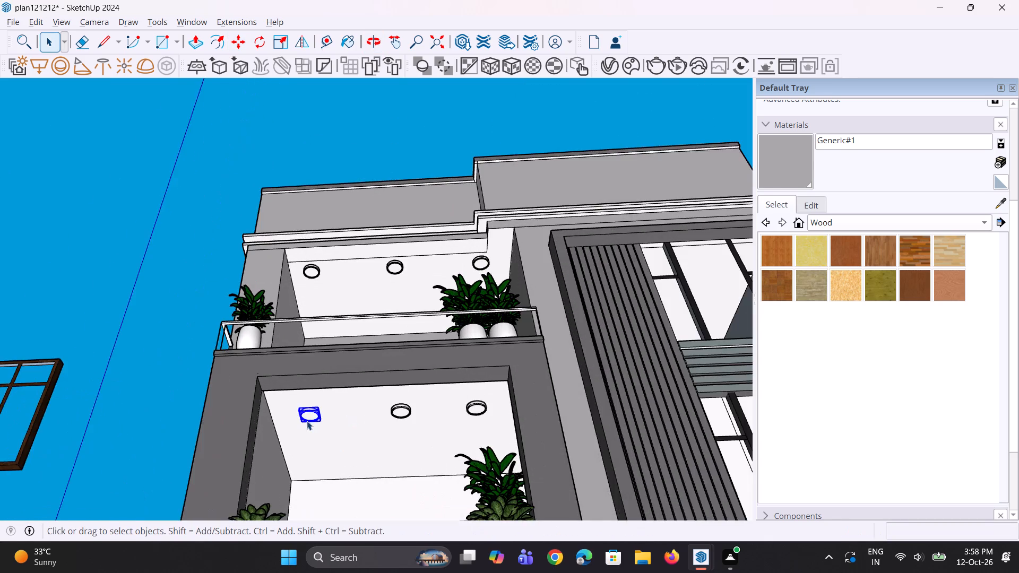
scroll(307, 421, "up", 4)
key("m")
scroll(338, 406, "up", 5)
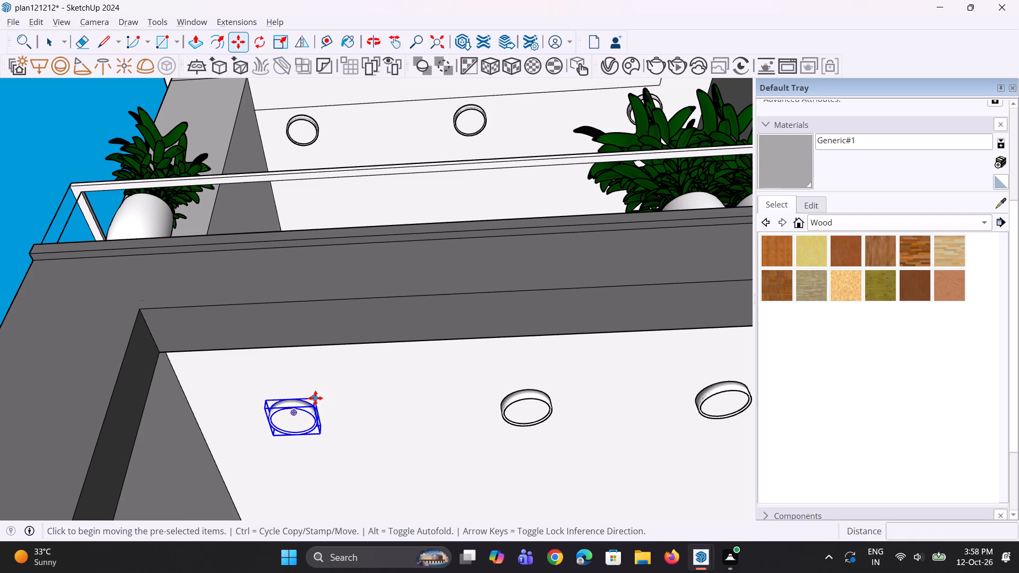
left_click(315, 398)
left_click(309, 381)
key("space")
key("space")
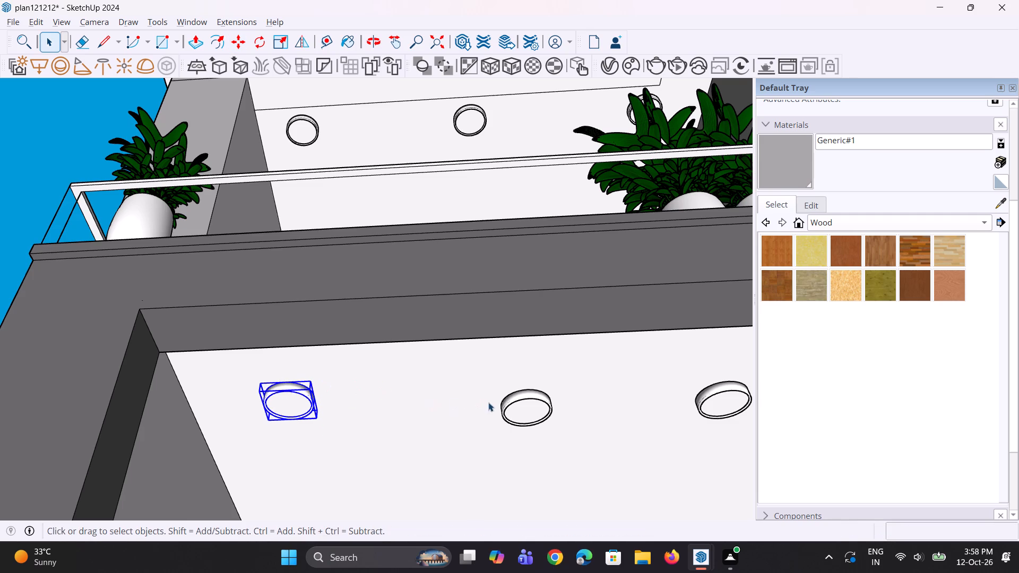
Move the lower row's middle light about 5 1/2" toward the last copy and about 6 3/8" toward the front edge.
left_click(511, 412)
key("m")
left_click(513, 415)
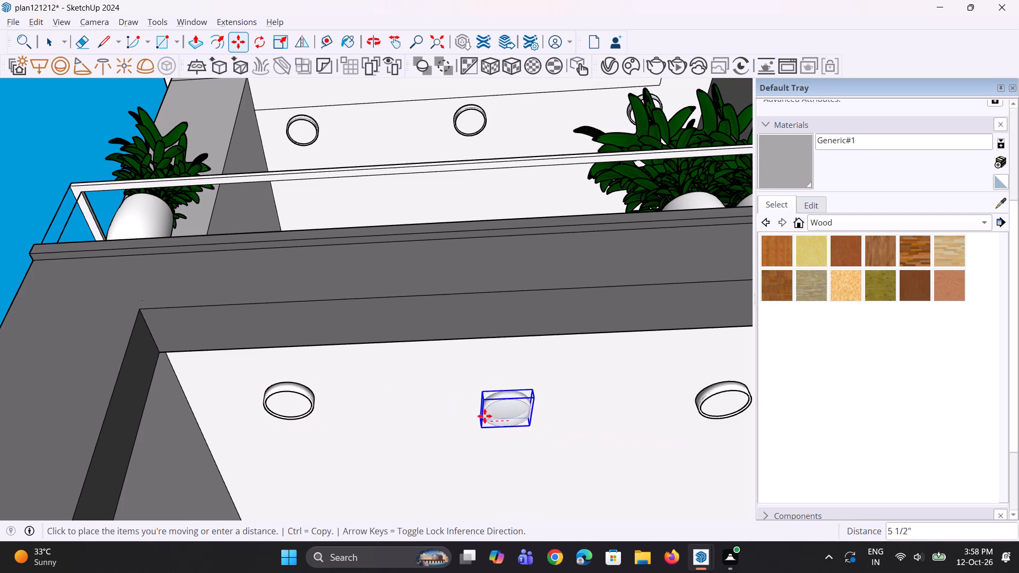
left_click(481, 416)
left_click(522, 390)
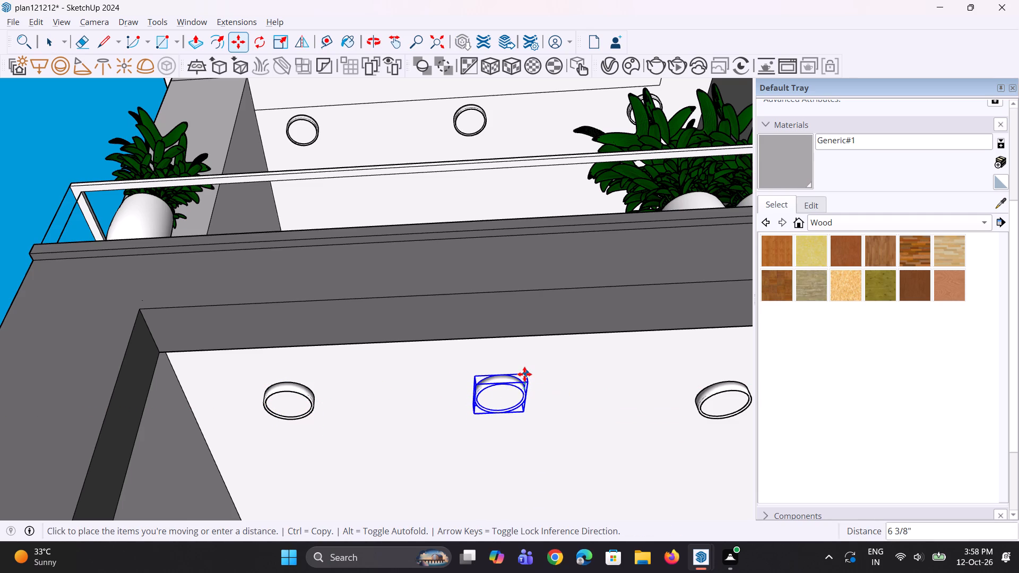
left_click(525, 377)
key("space")
Move the lower row's light nearest the slatted facade about 3" toward the ceiling's front edge.
scroll(440, 412, "down", 4)
key("space")
scroll(477, 412, "up", 1)
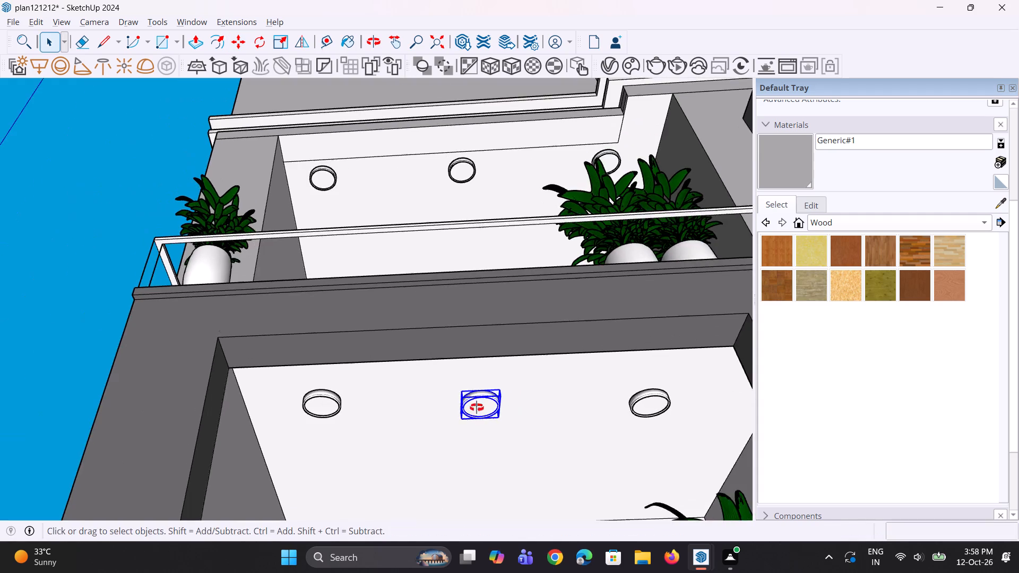
middle_click_drag(477, 409, 464, 384)
left_click(632, 376)
scroll(638, 374, "up", 3)
key("m")
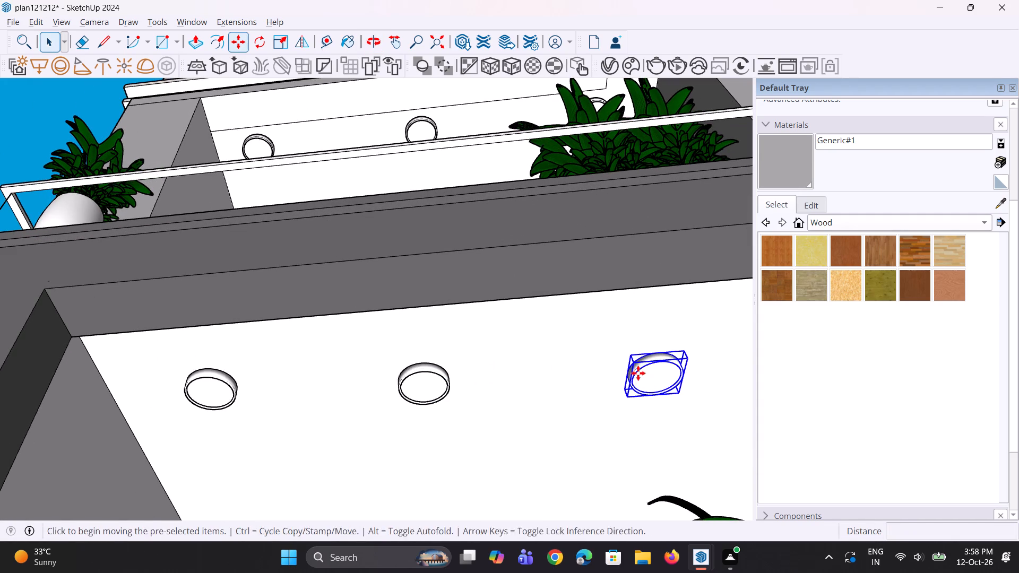
left_click(633, 355)
left_click(632, 344)
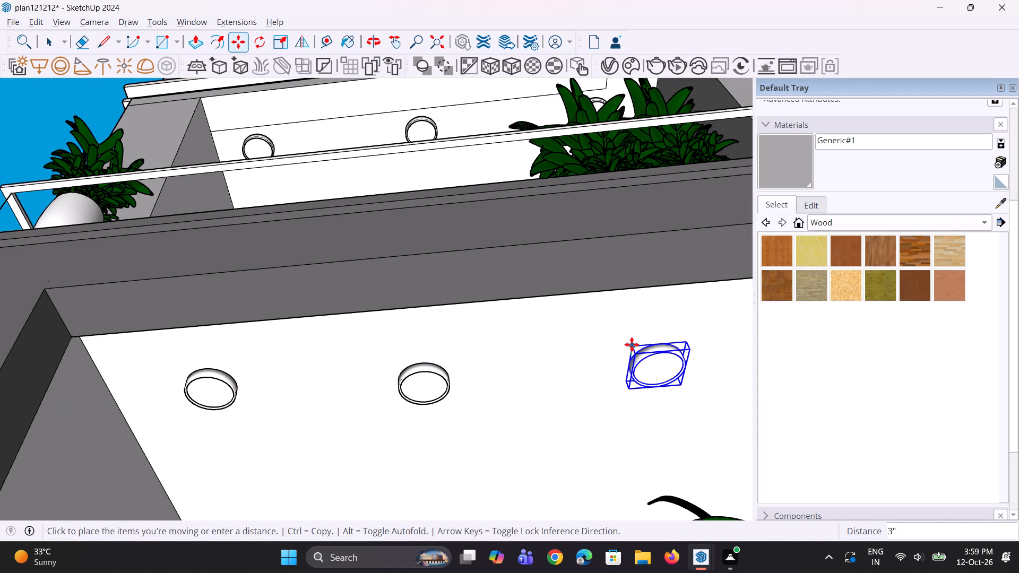
Examine both balcony light rows and the whole front facade from a distance and from below.
scroll(499, 412, "down", 17)
middle_click_drag(493, 404, 497, 476)
key("space")
key("space")
left_click(457, 225)
scroll(472, 243, "down", 5)
middle_click_drag(482, 289, 497, 367)
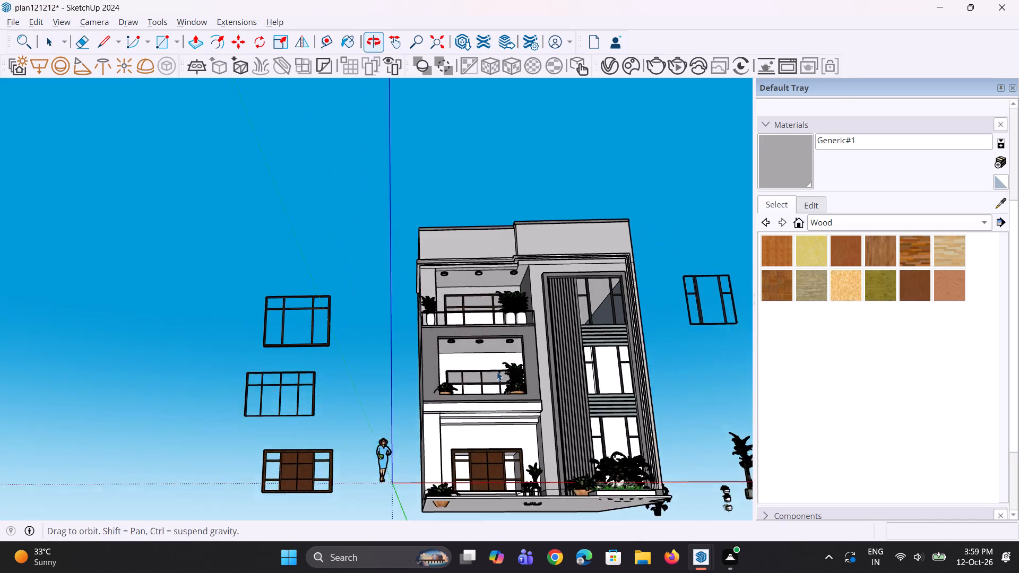
scroll(496, 381, "up", 3)
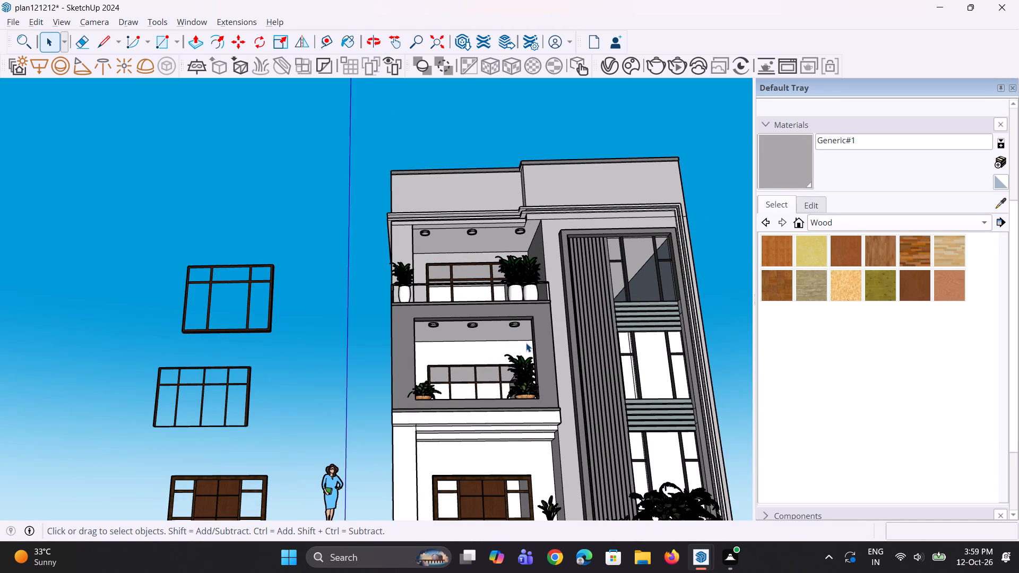
scroll(526, 343, "up", 1)
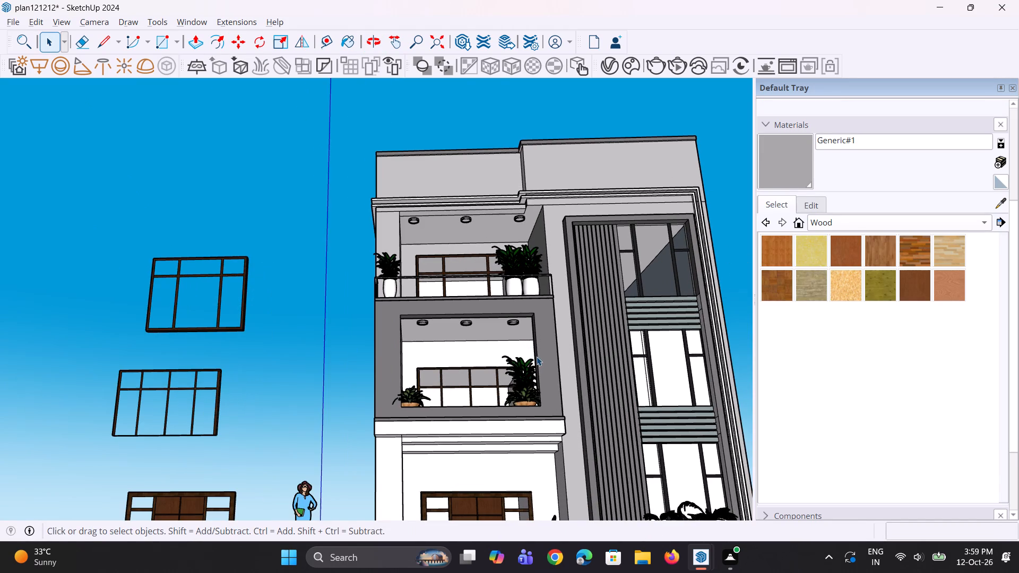
scroll(537, 357, "down", 4)
middle_click_drag(533, 390, 486, 303)
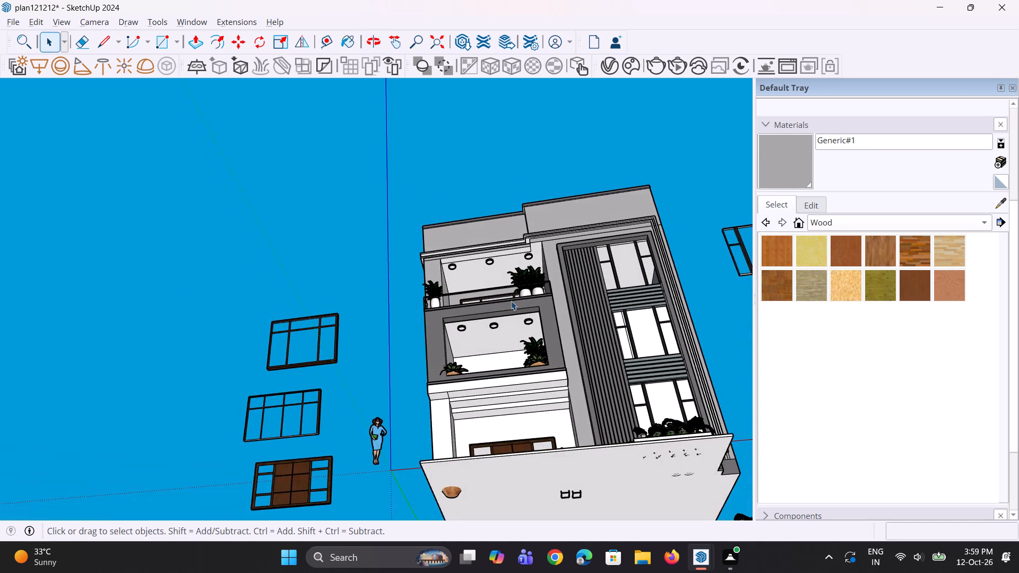
Copy the lower balcony's middle light about 12' 7 7/8" down to the stepped ceiling above the ground-floor entrance.
scroll(503, 301, "up", 4)
left_click(496, 336)
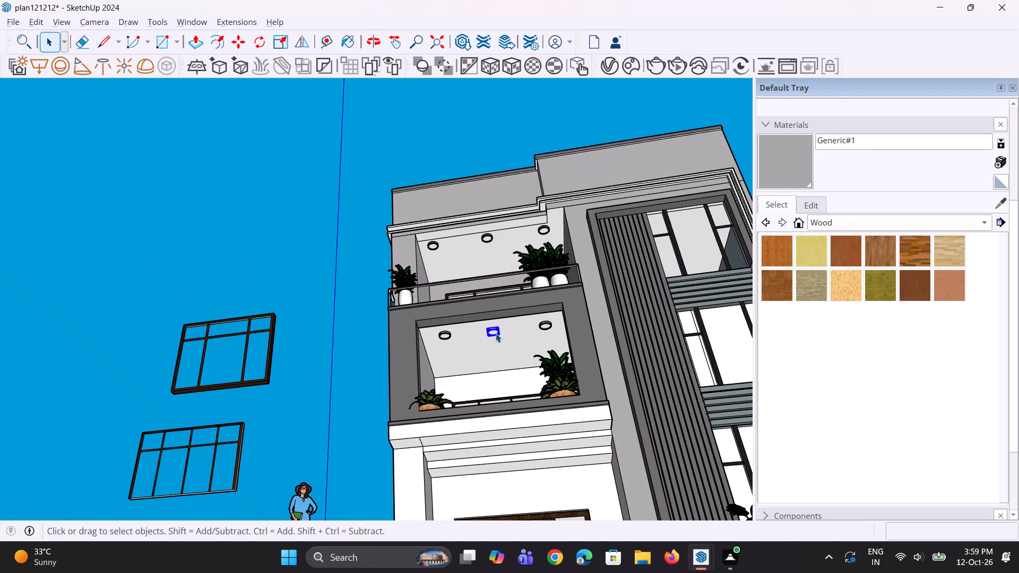
scroll(496, 333, "up", 3)
key("m")
left_click(495, 329)
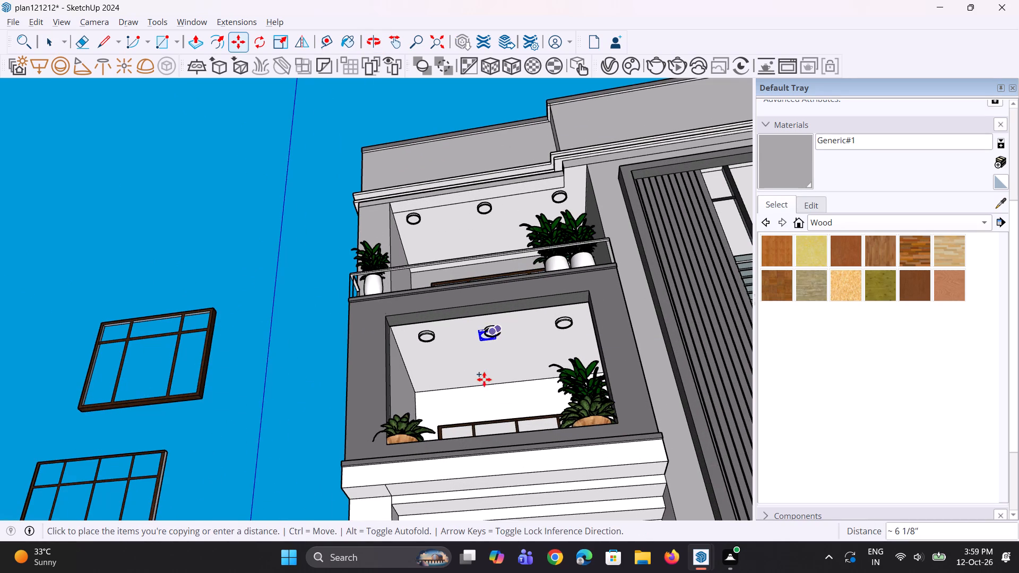
scroll(485, 358, "down", 4)
middle_click_drag(456, 495, 475, 388)
scroll(468, 394, "up", 3)
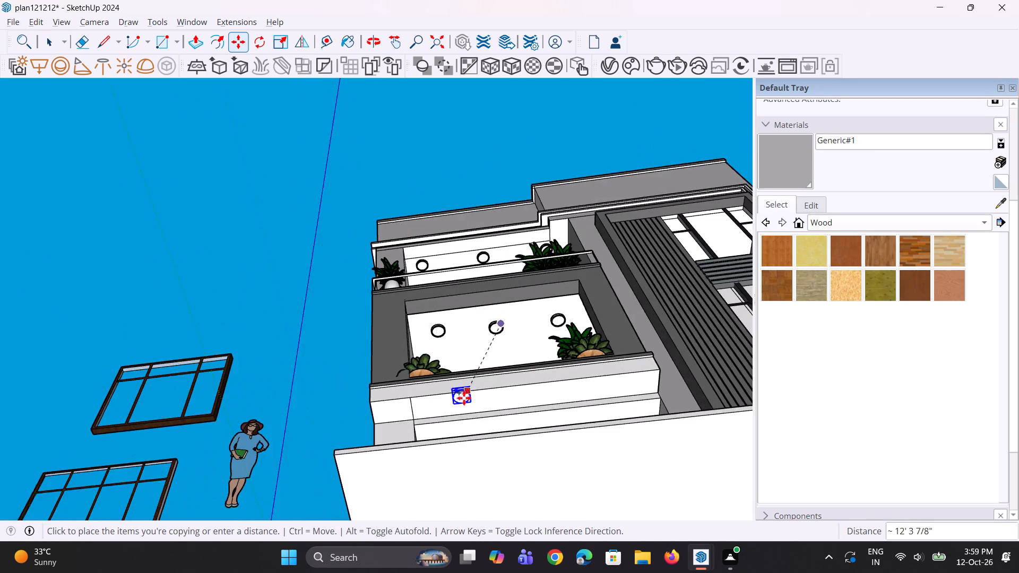
scroll(443, 409, "up", 4)
middle_click_drag(440, 440, 455, 488)
scroll(451, 493, "up", 3)
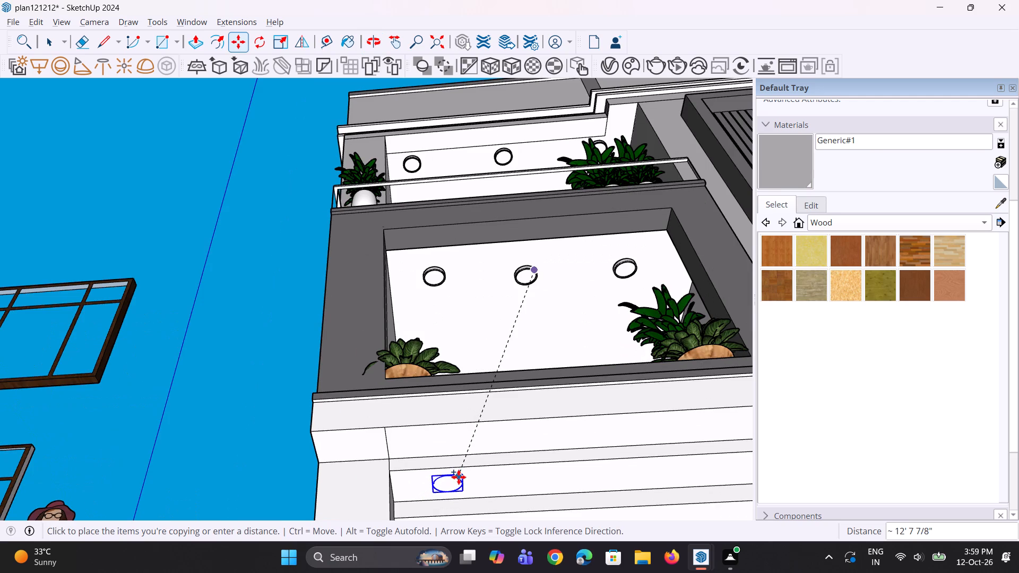
left_click(459, 477)
Lower the entrance ceiling light about 4 3/4" along the blue axis.
scroll(468, 498, "up", 1)
middle_click_drag(468, 498, 417, 496)
scroll(442, 485, "up", 3)
left_click(444, 483)
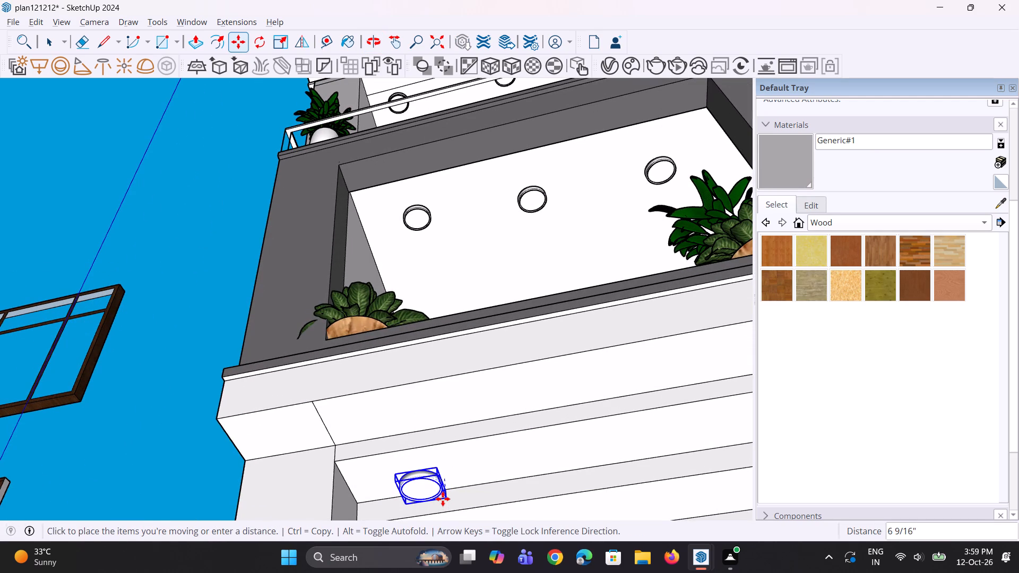
left_click(439, 493)
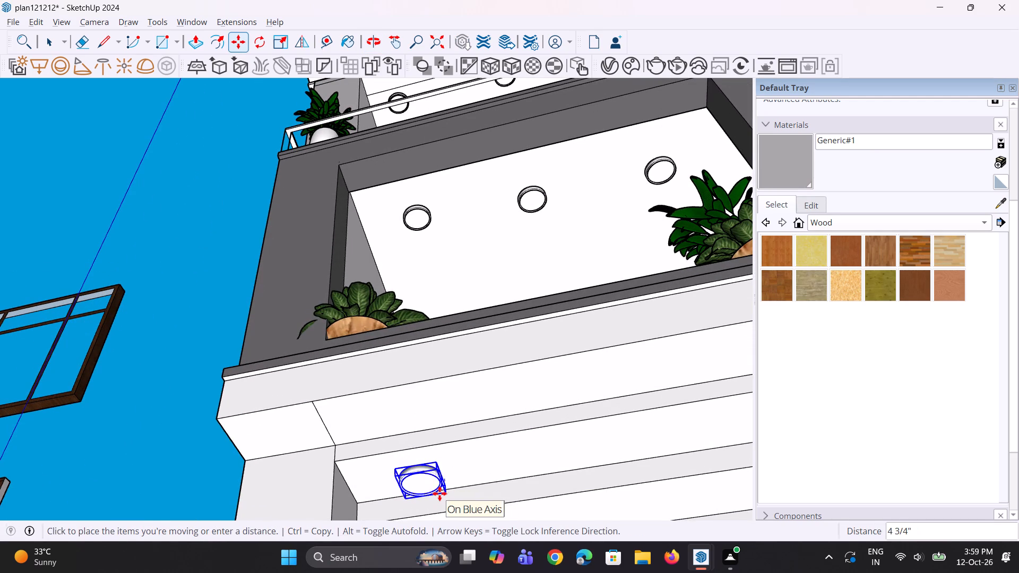
Scale the entrance ceiling light down from its corner so it fits within the narrow ceiling band.
middle_click_drag(437, 484, 448, 500)
scroll(433, 490, "up", 8)
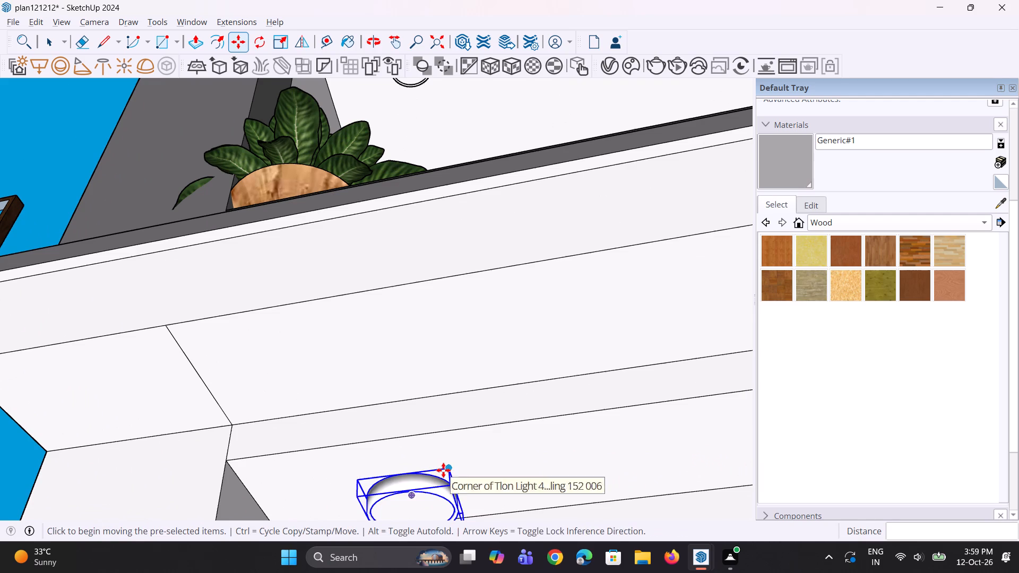
key("s")
scroll(428, 412, "down", 8)
scroll(407, 494, "up", 3)
left_click(405, 472)
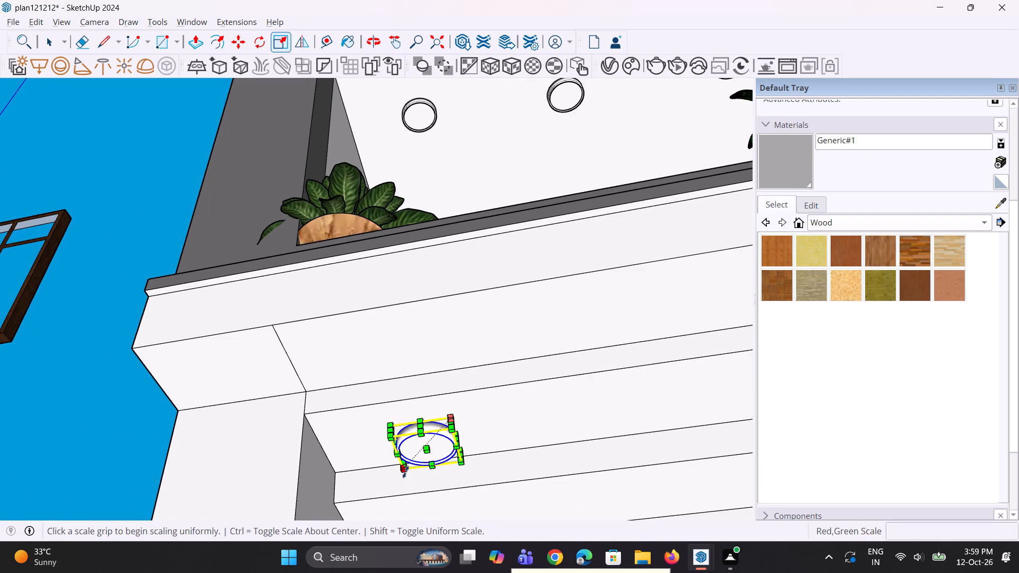
left_click(414, 449)
Copy the scaled light about 6' 7 7/8" along the red axis on the entrance ceiling band.
middle_click_drag(446, 464, 360, 453)
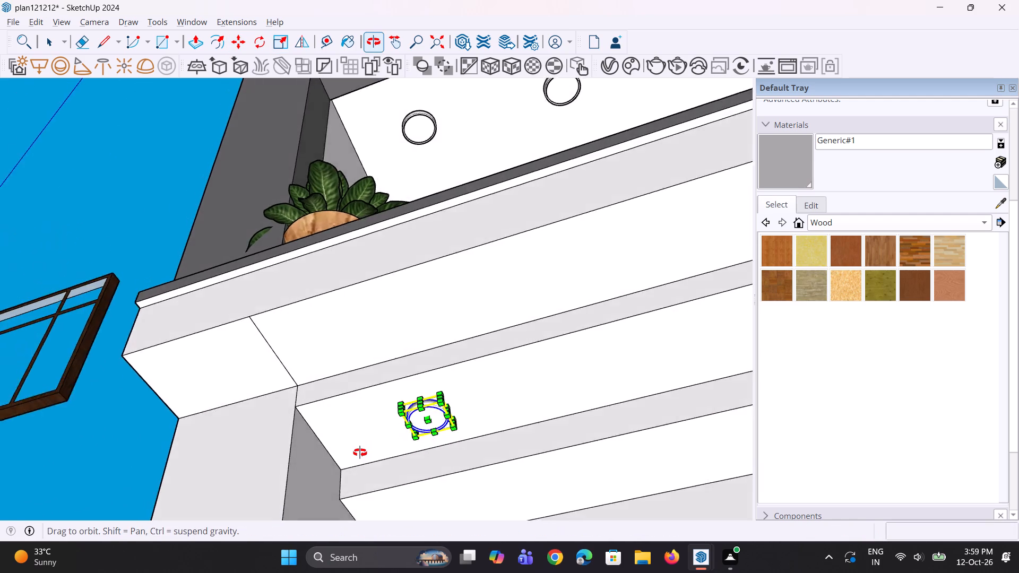
middle_click_drag(360, 453, 354, 454)
scroll(485, 413, "up", 3)
key("m")
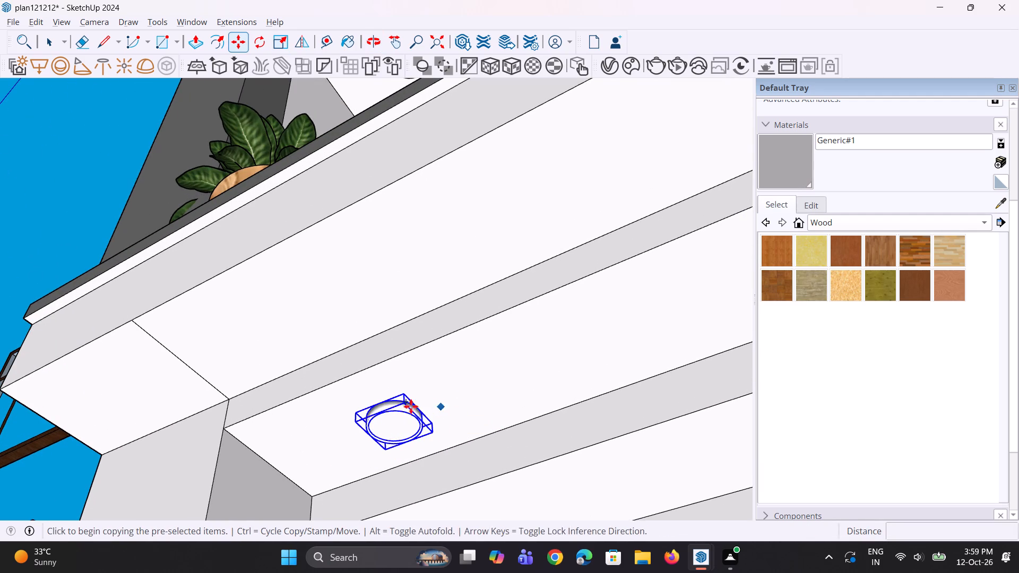
scroll(378, 409, "down", 9)
left_click(401, 414)
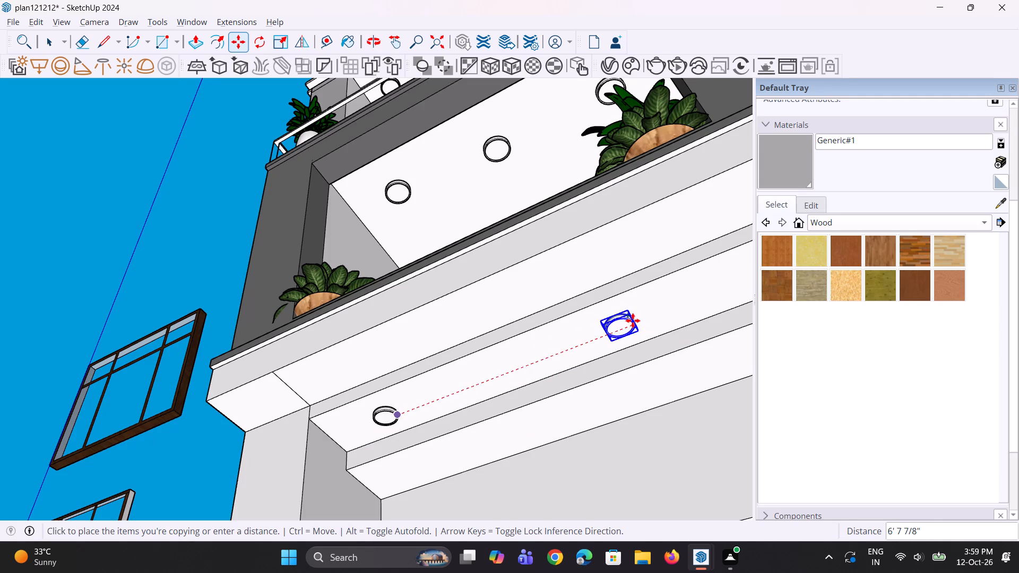
left_click(633, 320)
Shift the copied entrance light a short distance back toward the first light along the same ceiling band.
scroll(537, 371, "down", 9)
middle_click_drag(544, 379, 565, 387)
scroll(601, 364, "up", 10)
left_click(562, 379)
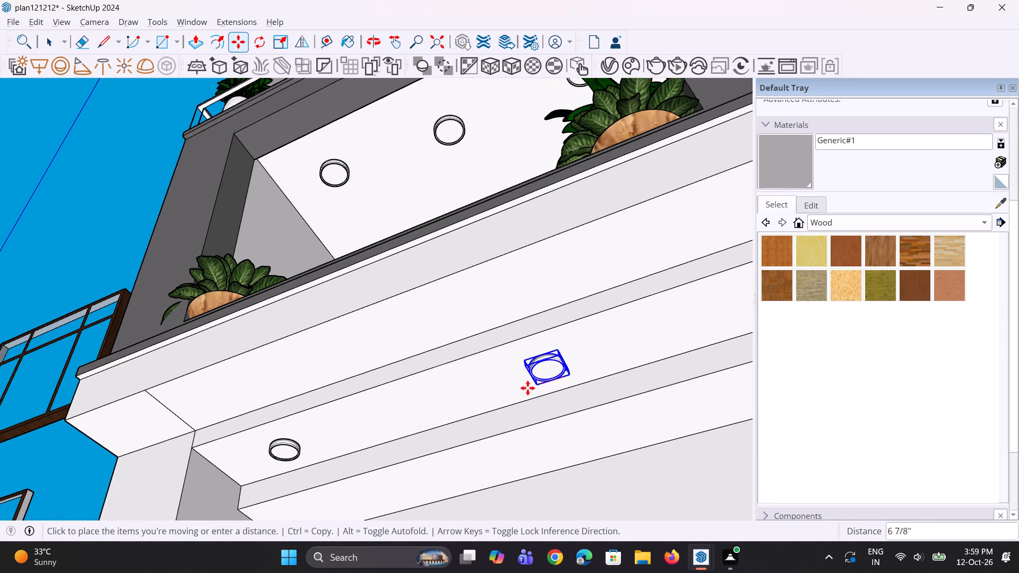
left_click(502, 398)
Copy the shifted light about 6' 1 1/4" along the red axis to the far end of the entrance ceiling band.
scroll(487, 394, "down", 4)
middle_click_drag(533, 392, 564, 390)
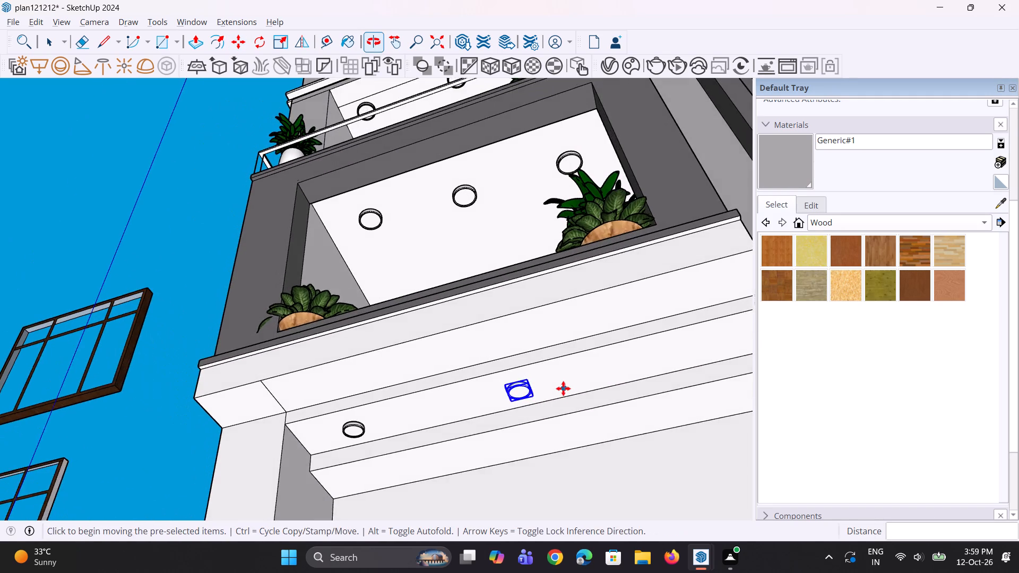
scroll(561, 388, "up", 2)
key("m")
left_click(533, 400)
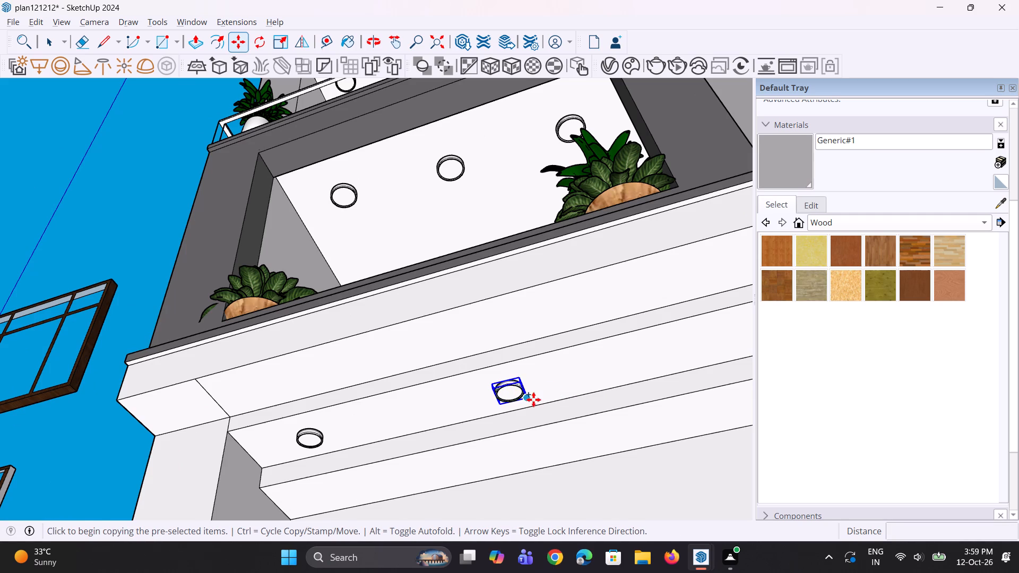
scroll(608, 378, "down", 5)
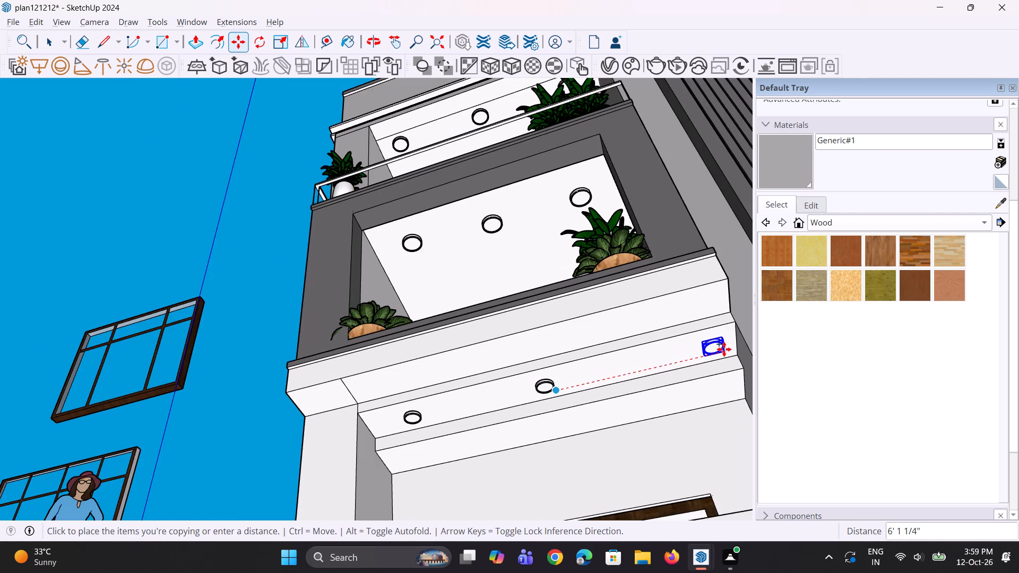
left_click(720, 346)
Copy the far-end light down onto the next lower band of the stepped entrance ceiling.
middle_click_drag(719, 390, 700, 358)
middle_click_drag(700, 358, 721, 411)
key("m")
scroll(717, 325, "up", 1)
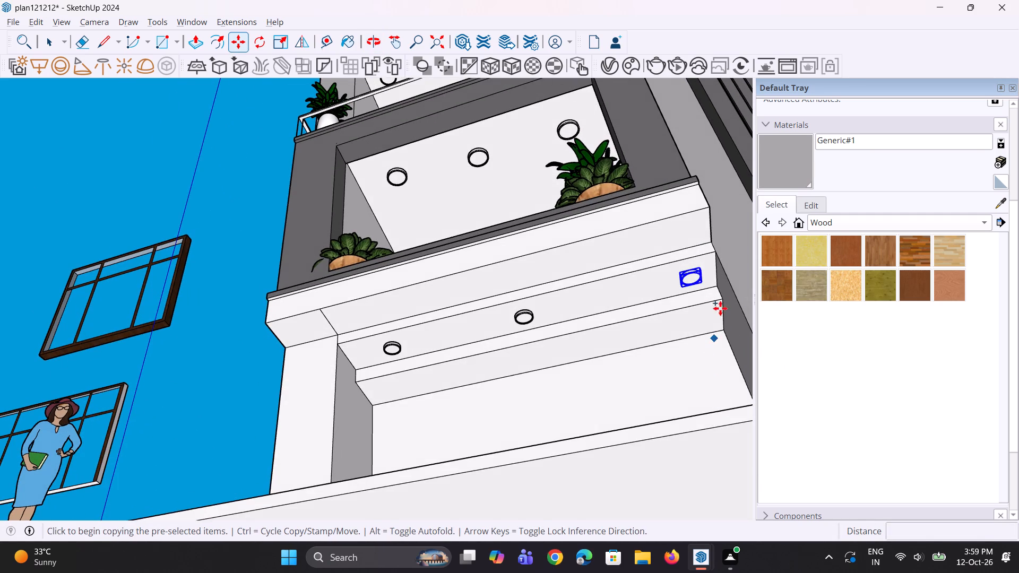
scroll(720, 308, "up", 1)
left_click(700, 276)
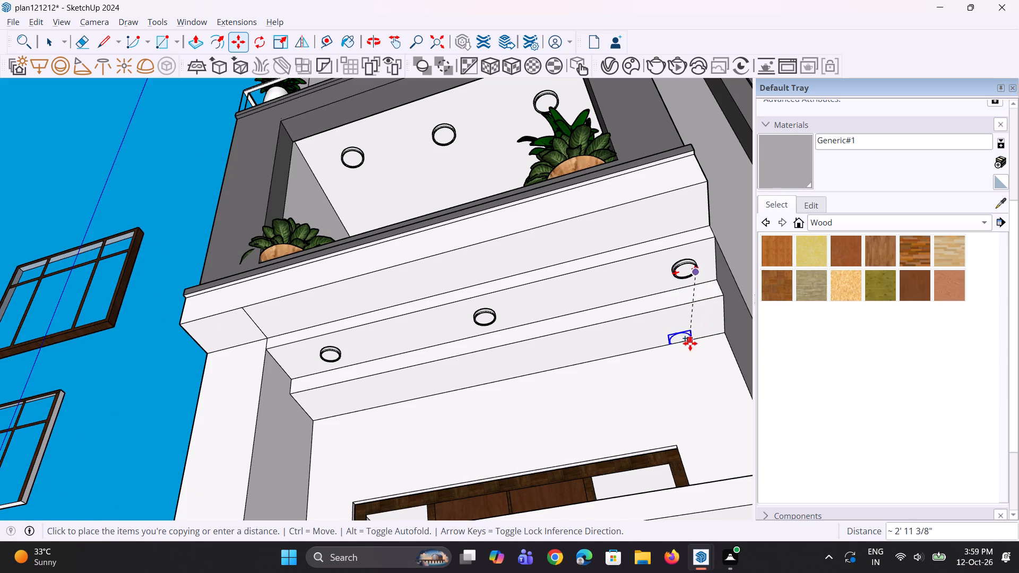
left_click(692, 329)
Move the lower band's new light about 1 3/4" to adjust its position within the band.
middle_click_drag(662, 348, 683, 344)
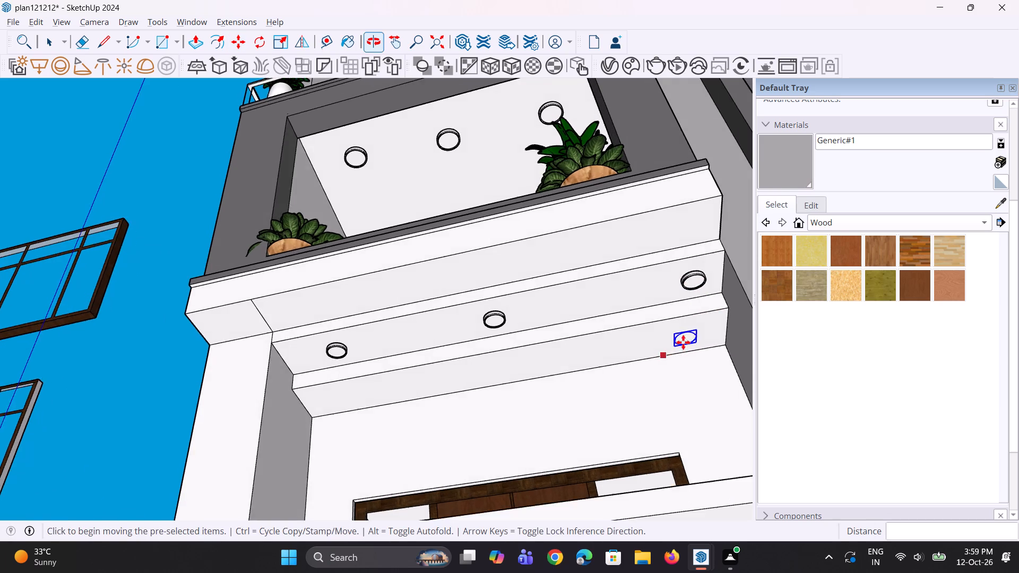
scroll(683, 341, "up", 11)
left_click(672, 357)
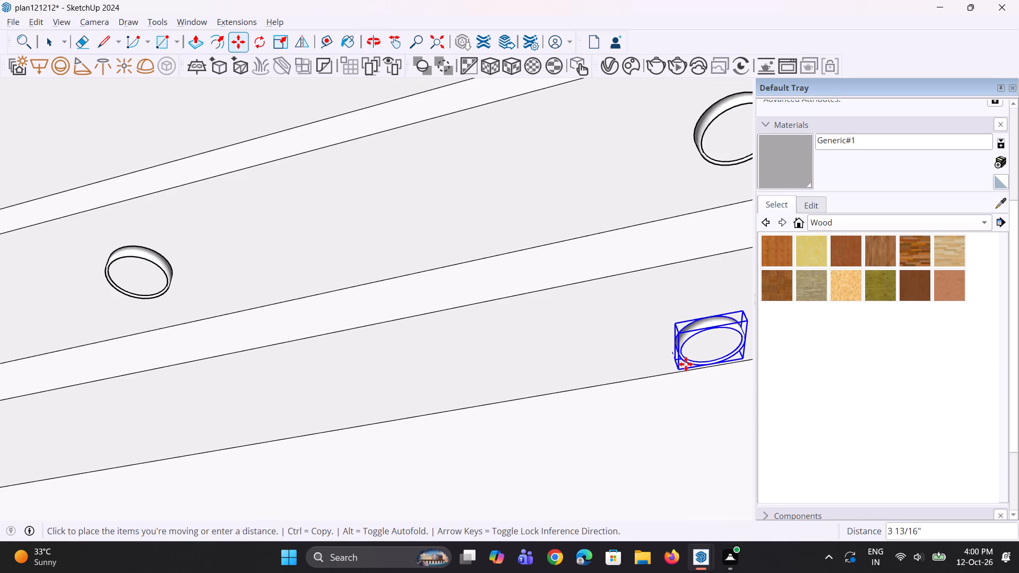
left_click(683, 360)
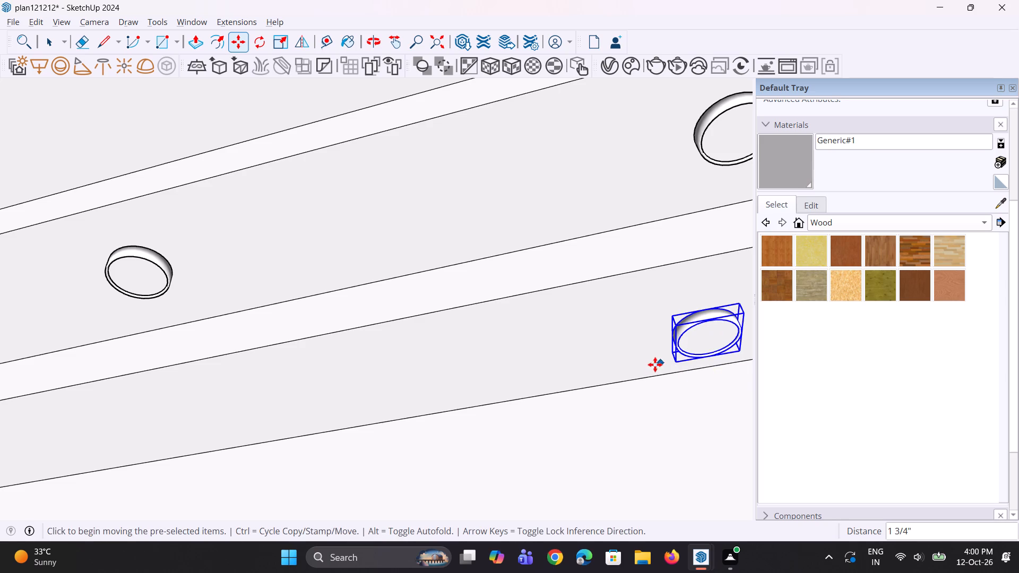
Move the lower band's light about 3" upward from its corner toward the ceiling surface.
scroll(654, 365, "down", 9)
scroll(676, 358, "up", 1)
middle_click(668, 311)
scroll(663, 332, "up", 6)
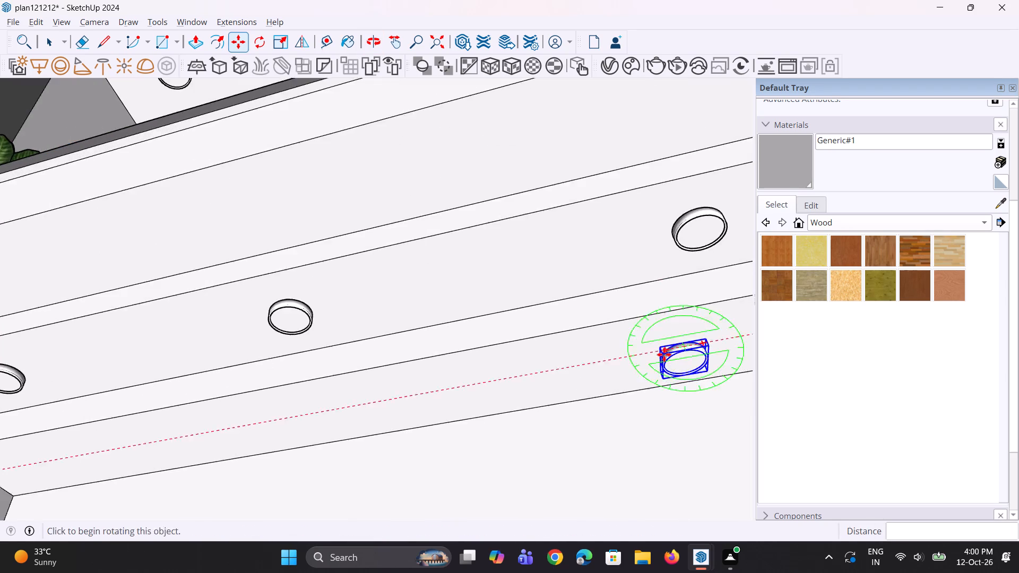
scroll(664, 354, "up", 2)
left_click(662, 346)
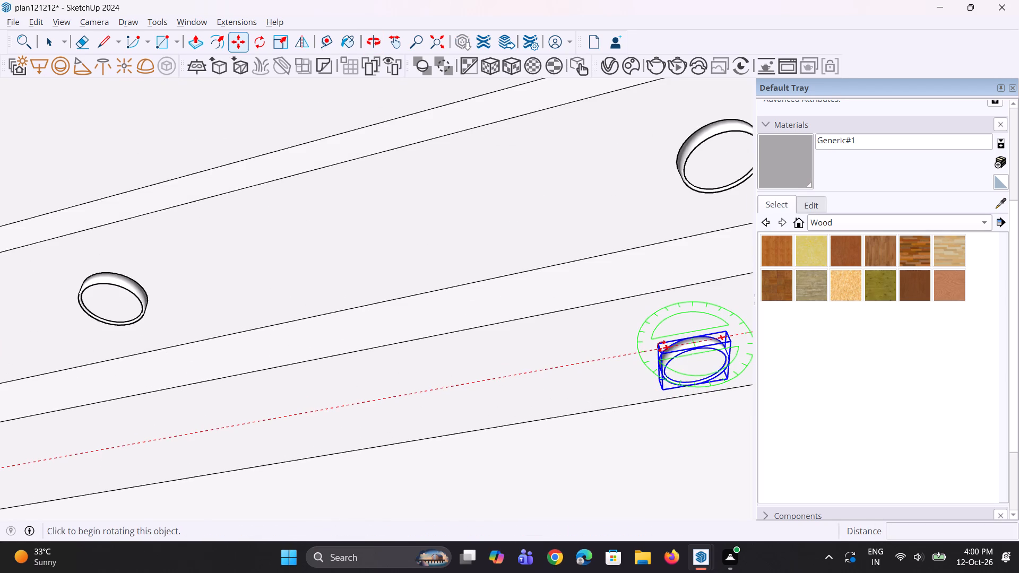
key("Escape")
scroll(668, 348, "up", 1)
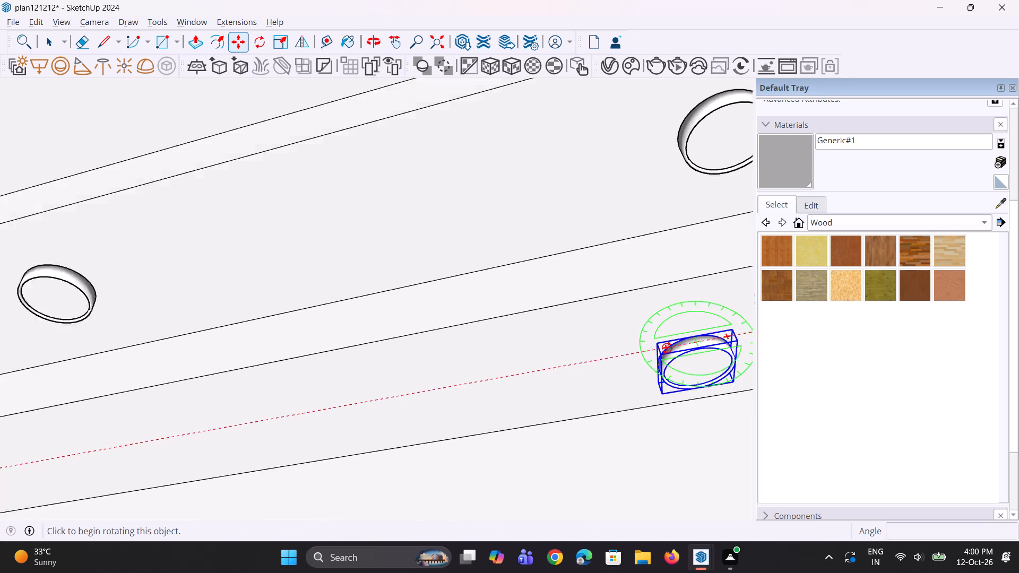
scroll(667, 348, "up", 1)
left_click(655, 344)
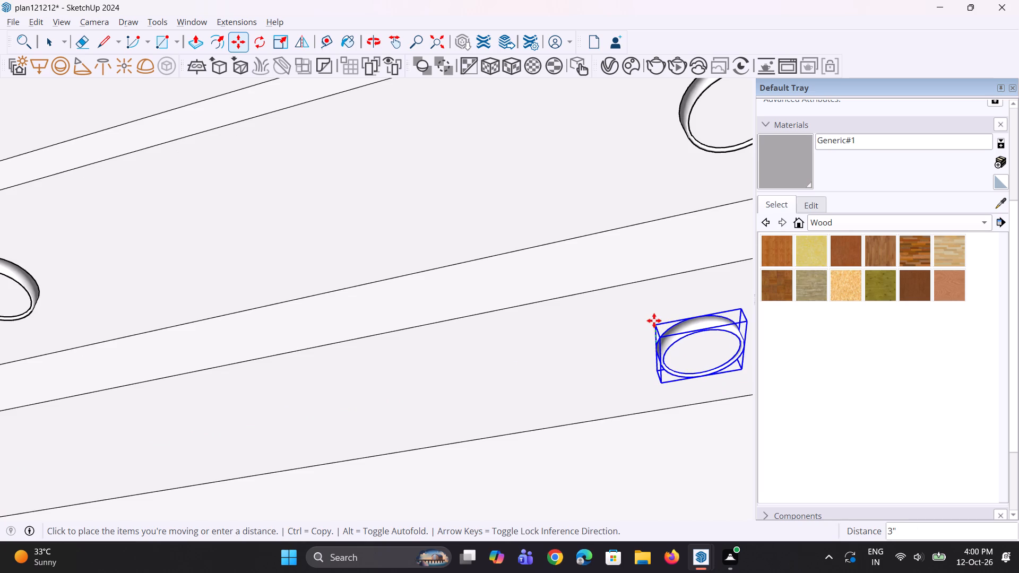
left_click(654, 320)
Copy the lower band's light about 5' 8 1/16" along the red axis to the middle of the band.
scroll(651, 329, "down", 8)
middle_click_drag(661, 350, 679, 348)
key("m")
left_click(655, 372)
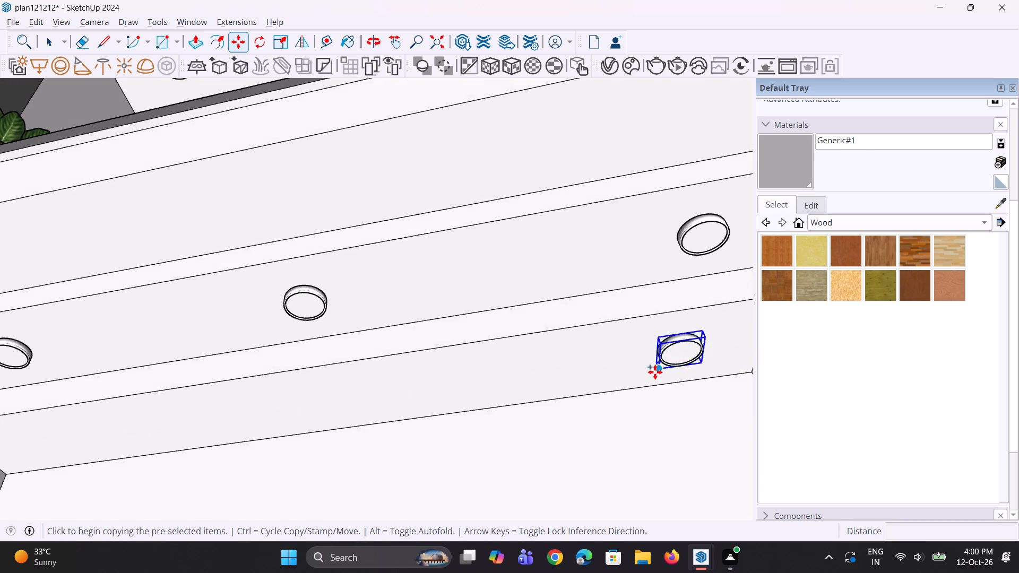
left_click(329, 408)
Copy the middle light along the lower band to its near end, completing a row of three lights.
scroll(469, 414, "down", 8)
scroll(386, 430, "up", 4)
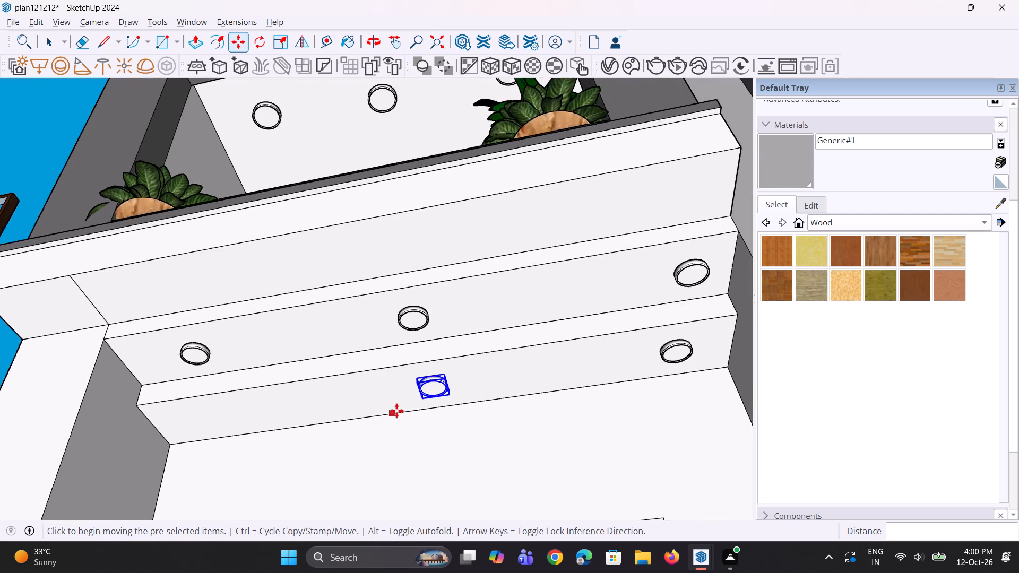
scroll(396, 411, "up", 2)
key("m")
left_click(429, 401)
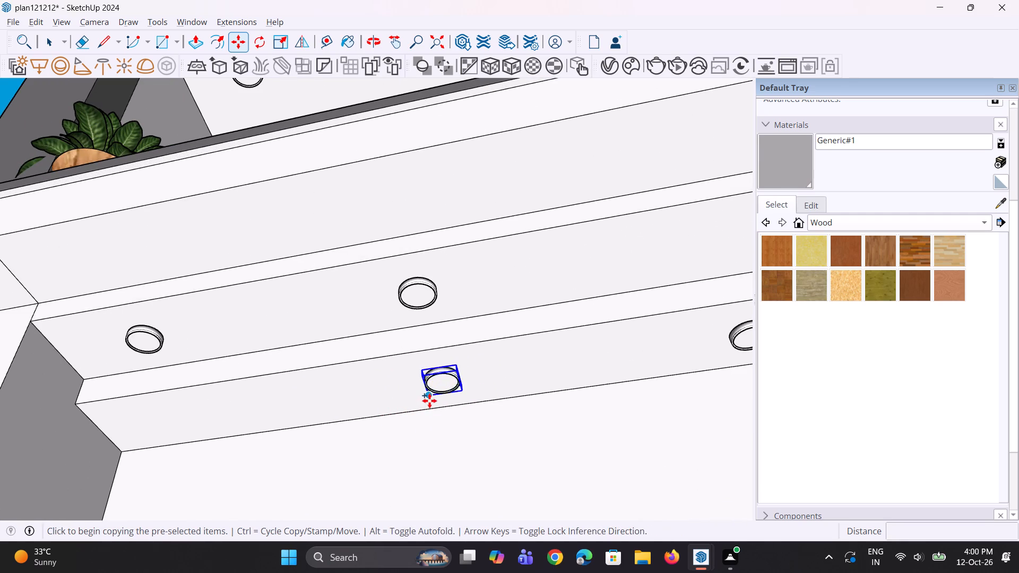
left_click(154, 431)
Leave the Move tool and open the V-Ray Asset Editor.
scroll(253, 437, "down", 2)
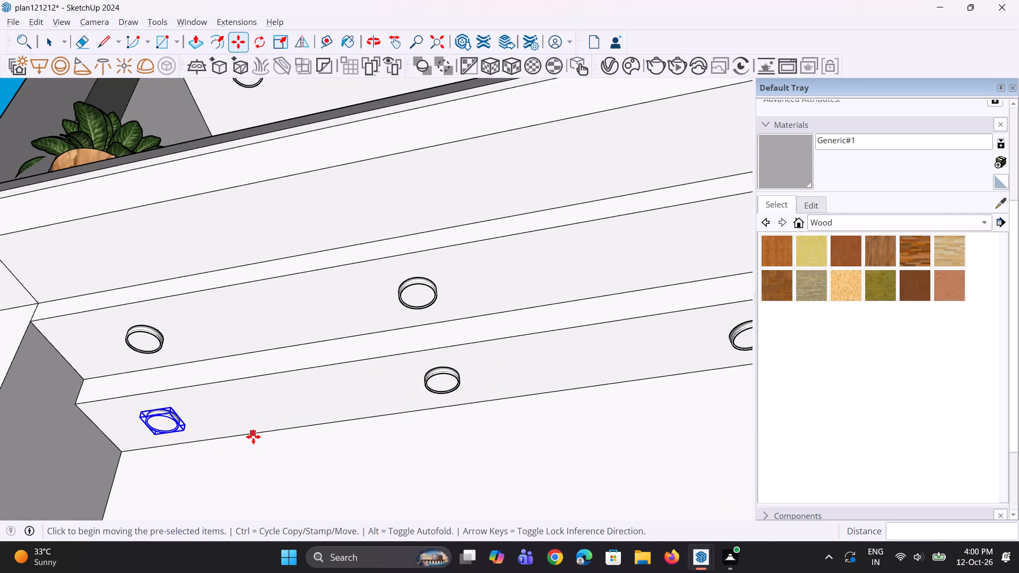
scroll(253, 437, "down", 7)
middle_click_drag(274, 451, 295, 468)
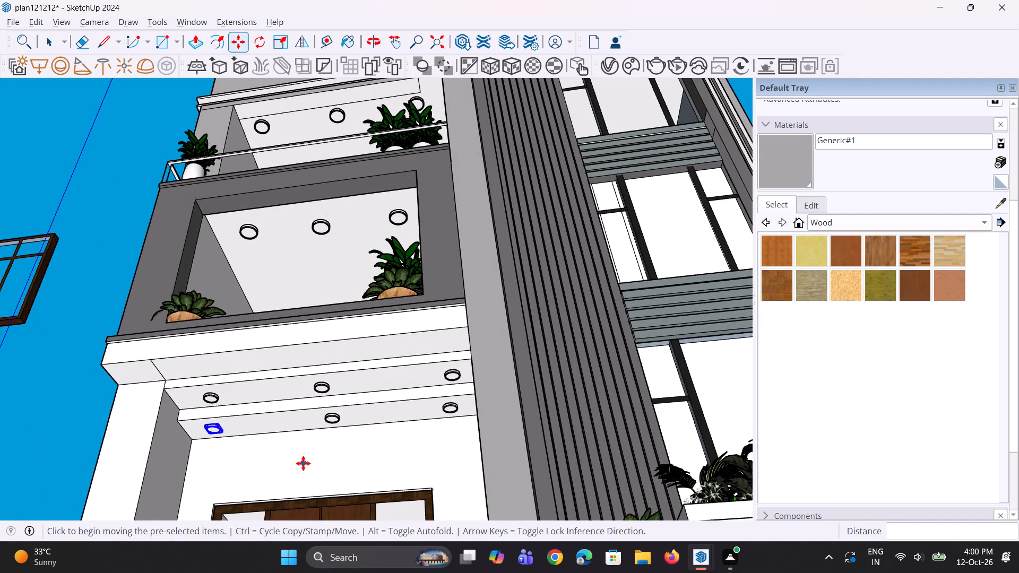
scroll(308, 461, "down", 3)
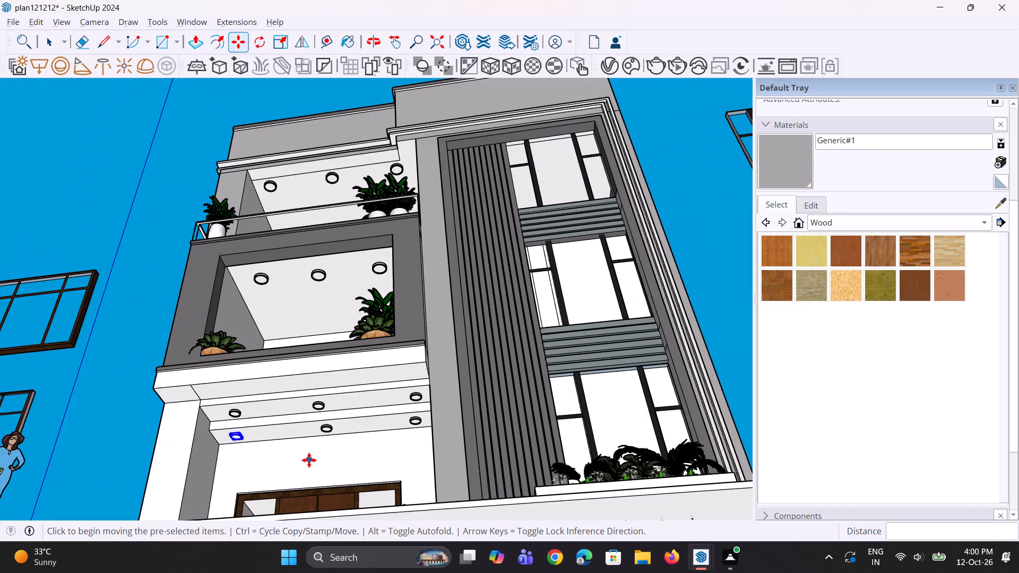
scroll(310, 459, "down", 3)
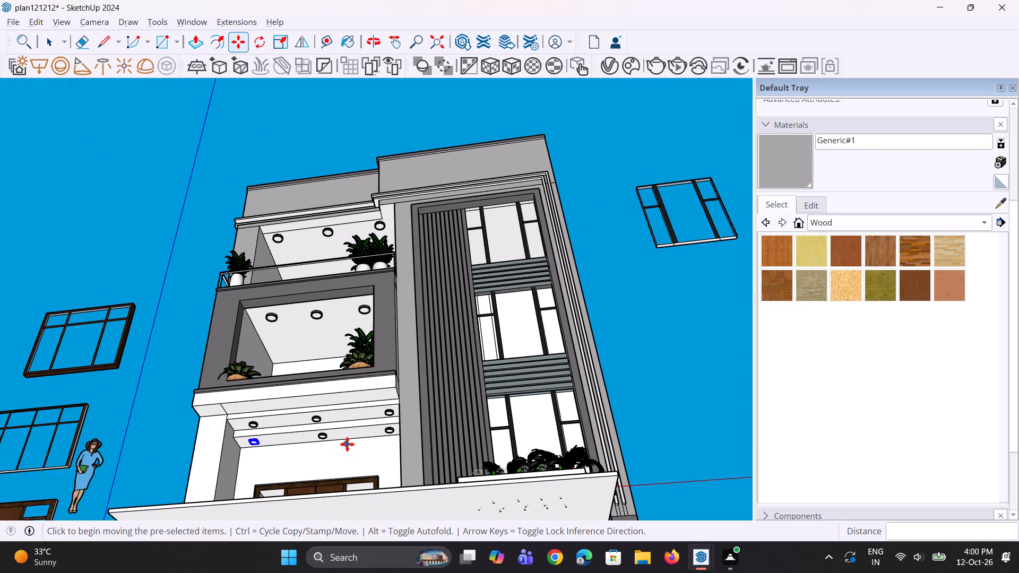
scroll(365, 434, "down", 3)
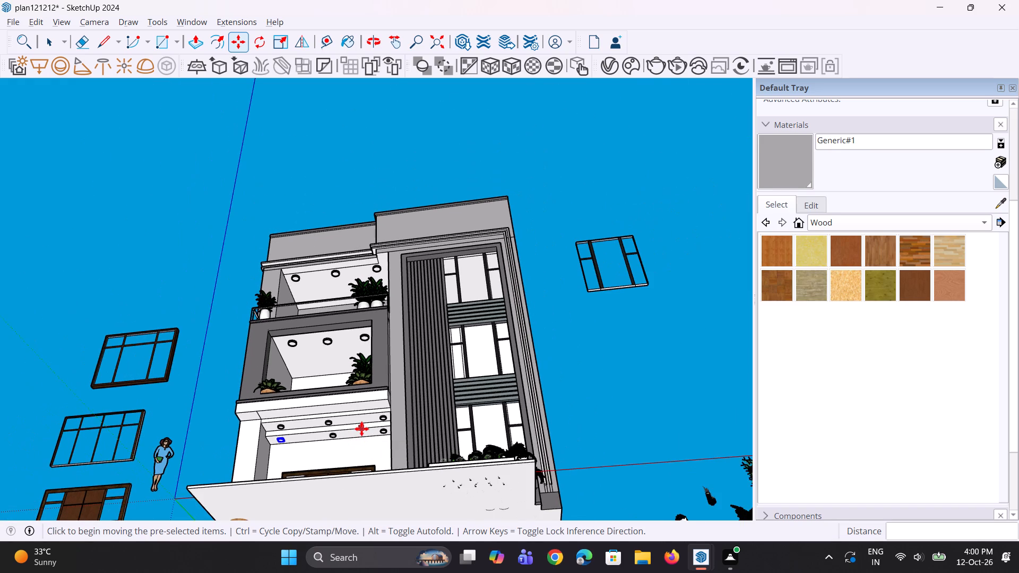
key("space")
key("space")
key("space")
left_click(597, 67)
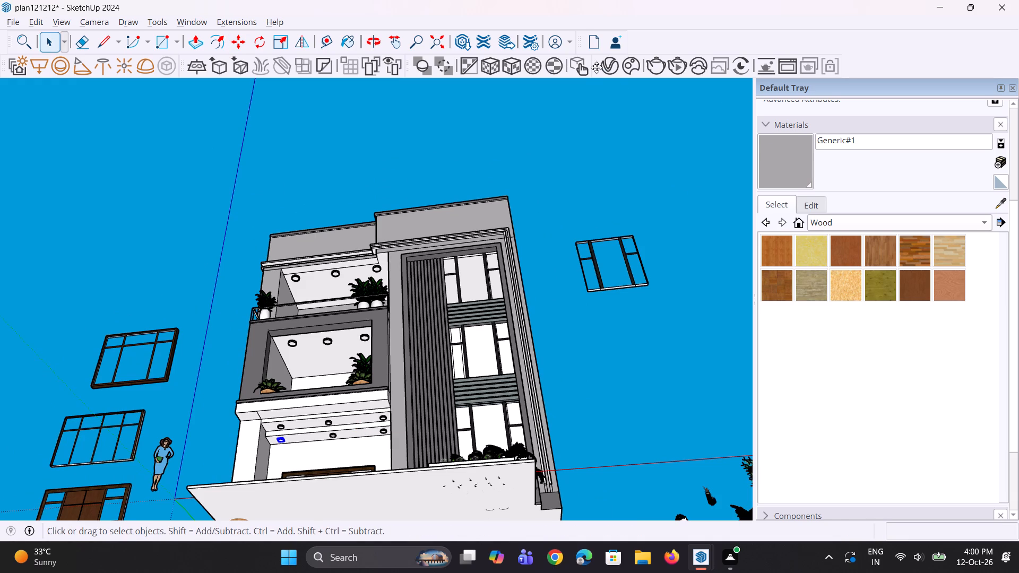
left_click(605, 71)
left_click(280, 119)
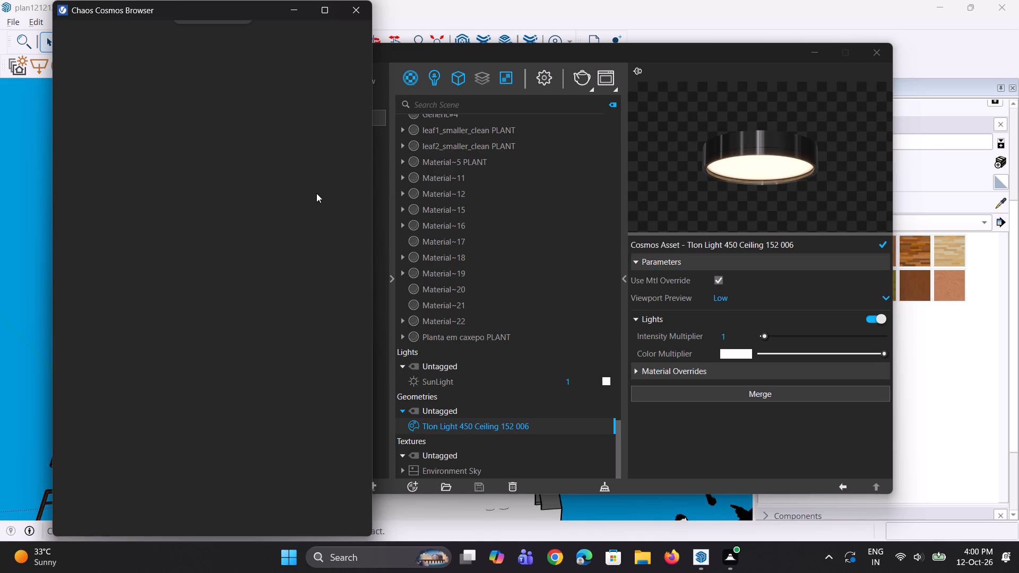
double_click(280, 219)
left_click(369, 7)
Open the Chaos Cosmos browser from the material library and show the 3D Models > Lighting > Wall lights category.
double_click(334, 127)
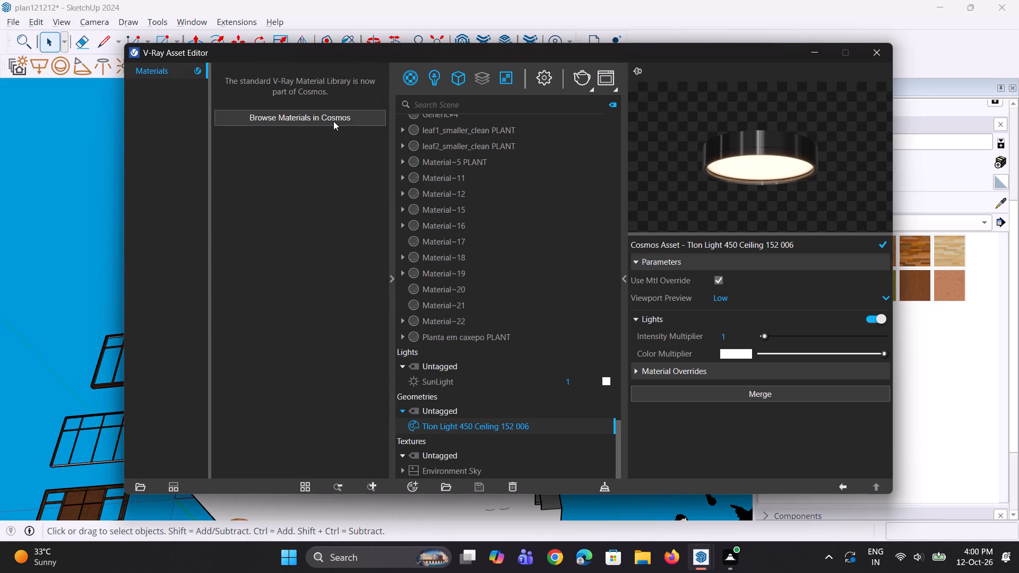
double_click(333, 120)
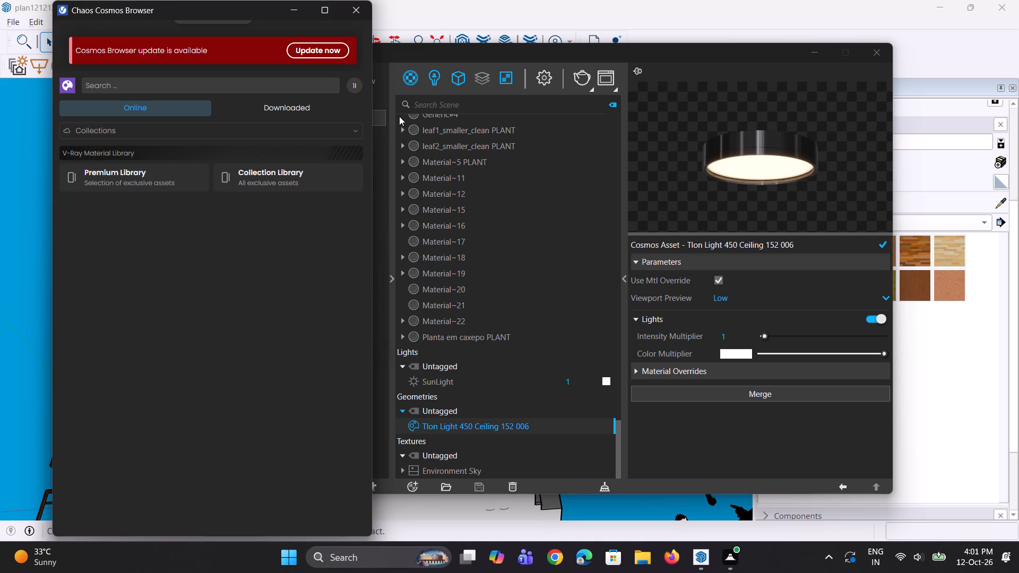
left_click(156, 90)
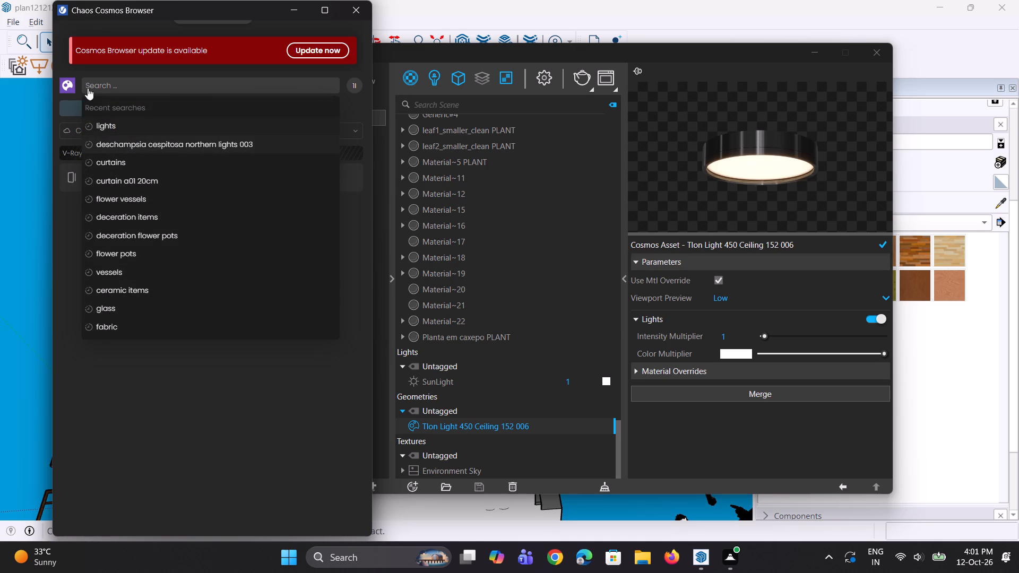
left_click(100, 89)
left_click(78, 106)
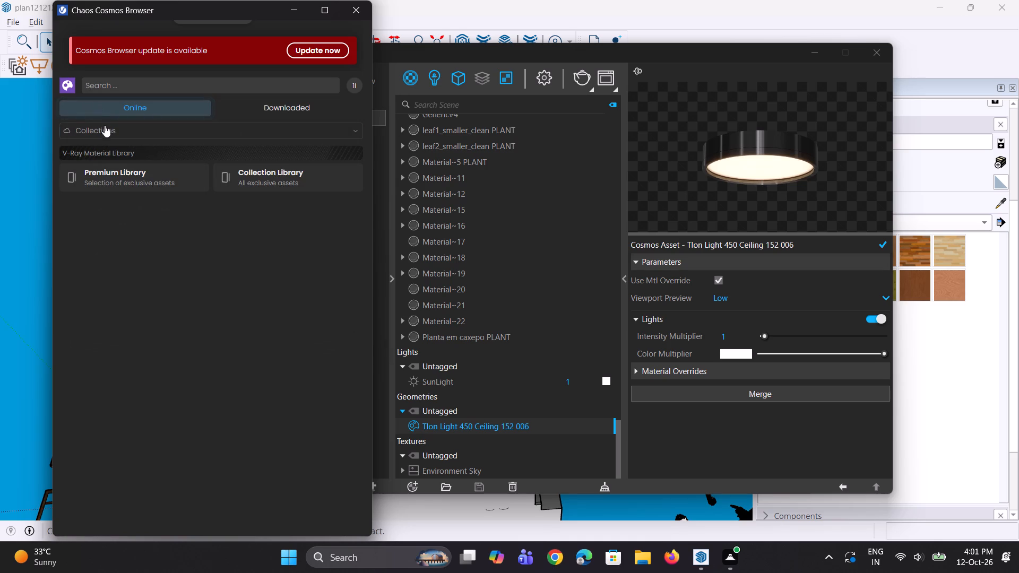
left_click(105, 133)
left_click(111, 155)
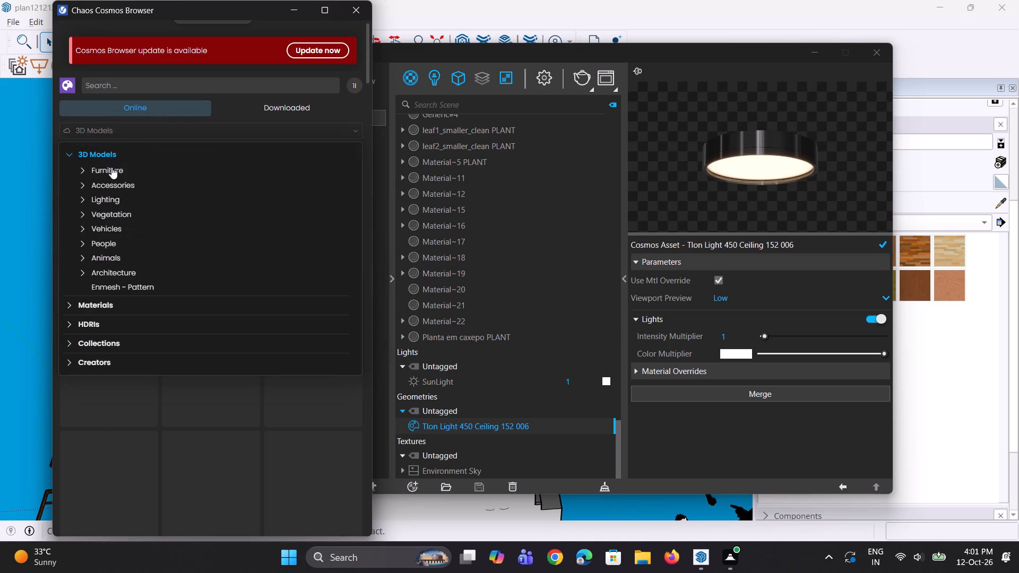
left_click(113, 198)
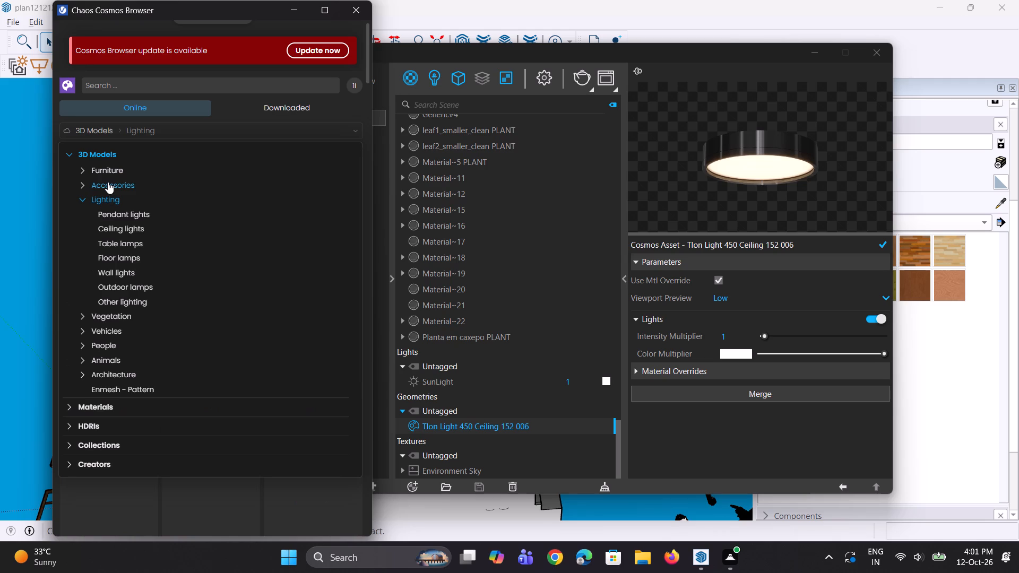
left_click(127, 271)
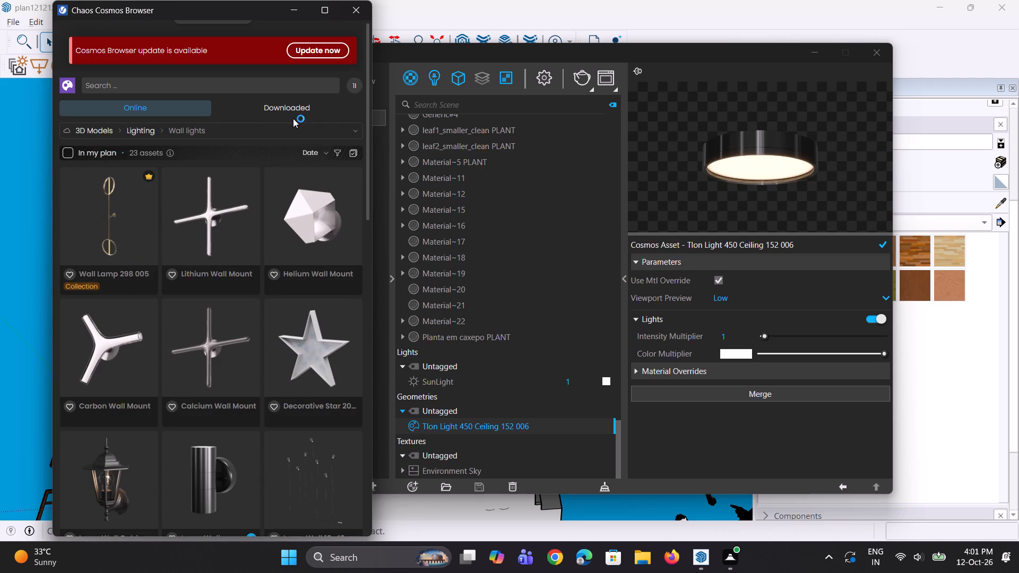
Insert the black cylindrical wall light from Chaos Cosmos on the middle balcony's rear wall, between the side wall and the window.
left_click(222, 481)
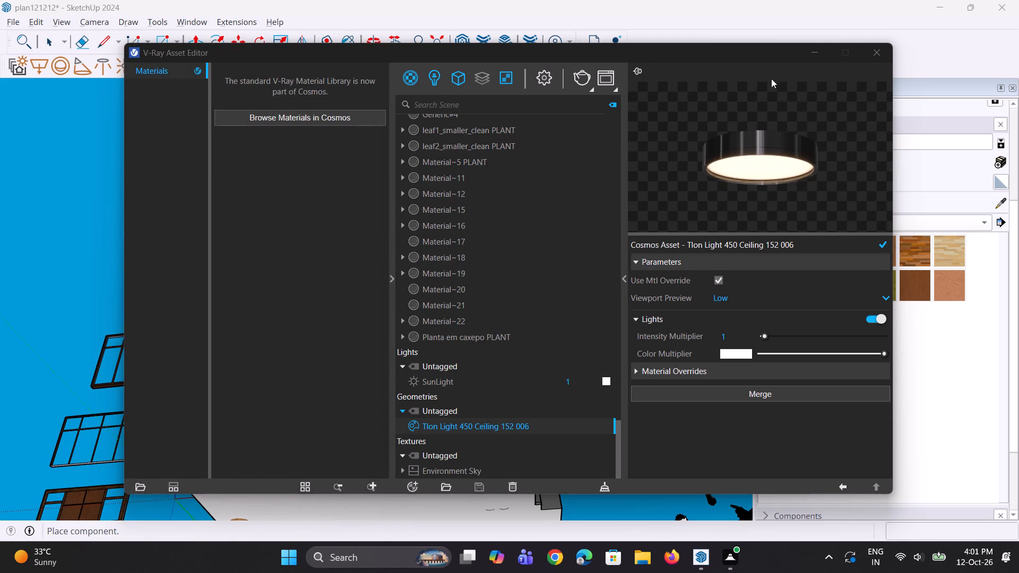
left_click(881, 51)
scroll(381, 330, "up", 1)
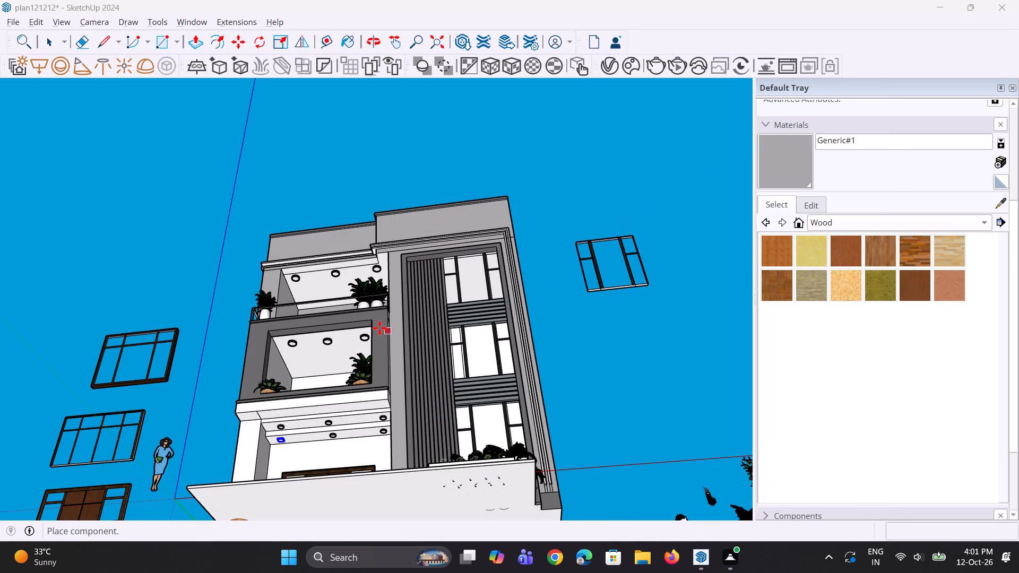
scroll(379, 328, "up", 5)
middle_click_drag(384, 316, 412, 355)
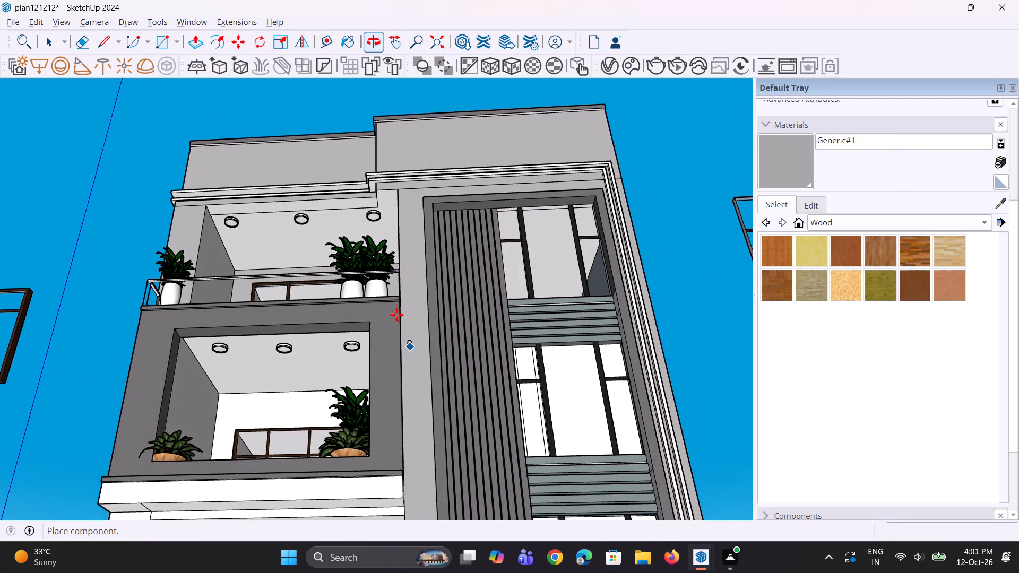
scroll(396, 309, "down", 7)
middle_click_drag(254, 336, 283, 473)
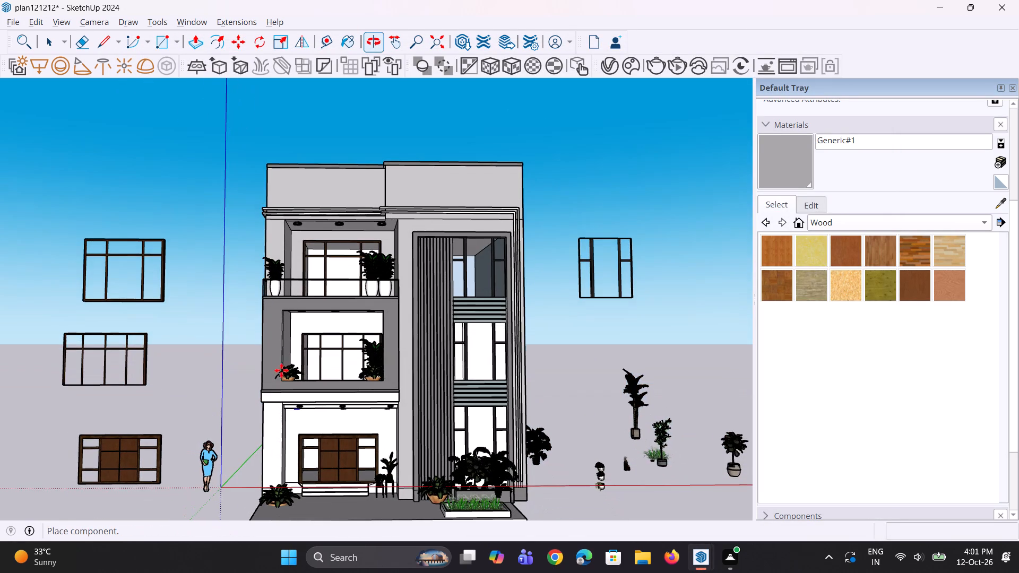
scroll(280, 325, "up", 17)
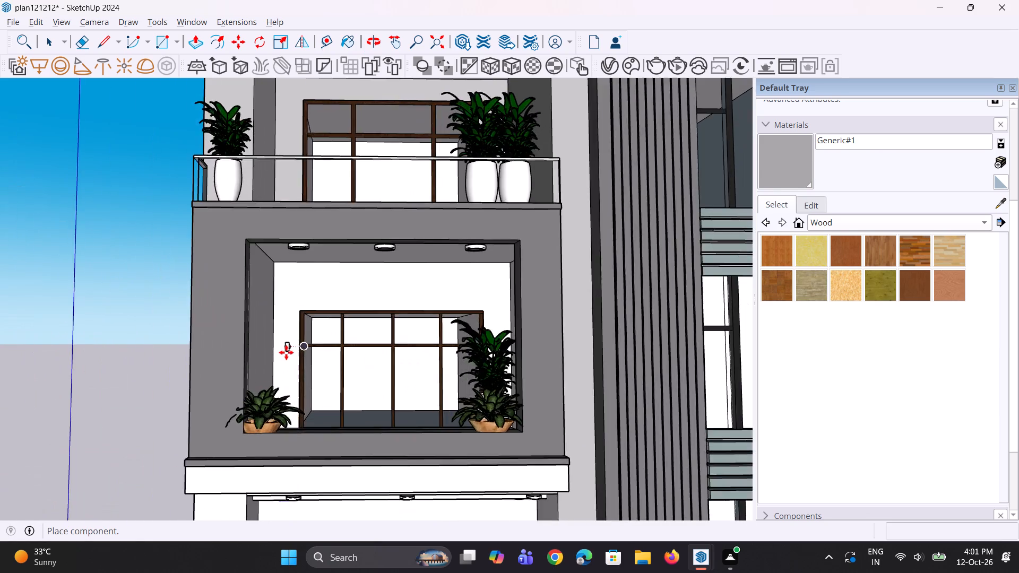
scroll(286, 352, "up", 5)
left_click(286, 352)
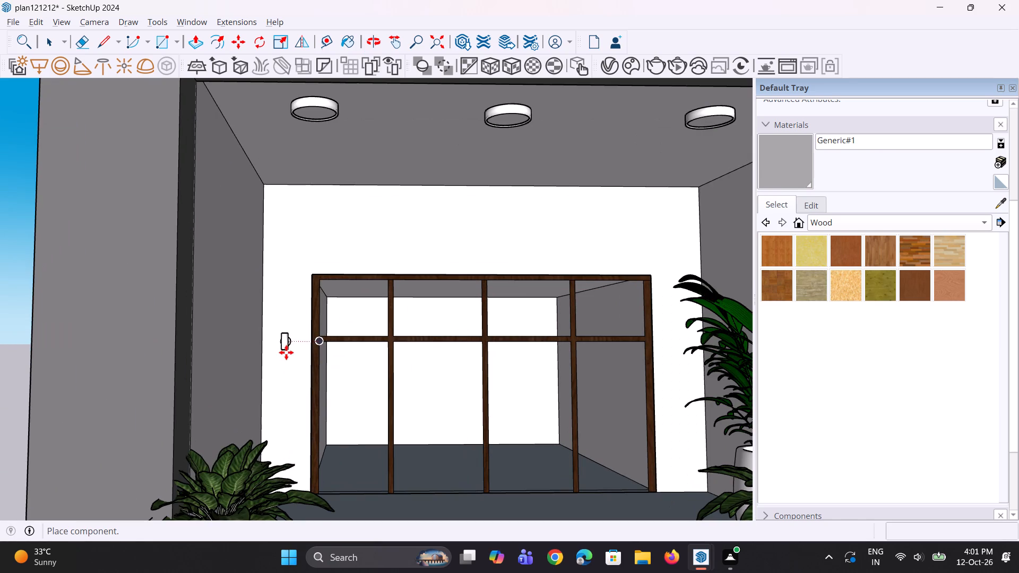
Move the new wall light about 1 1/8" sideways towards the window frame.
scroll(278, 336, "up", 7)
key("space")
key("space")
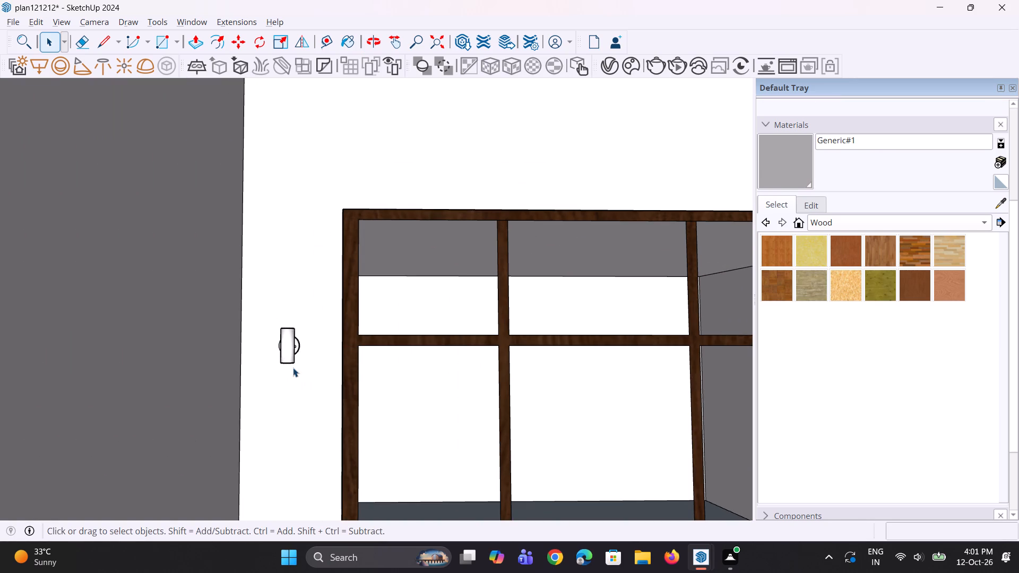
left_click(288, 362)
scroll(288, 362, "up", 3)
key("m")
left_click(288, 362)
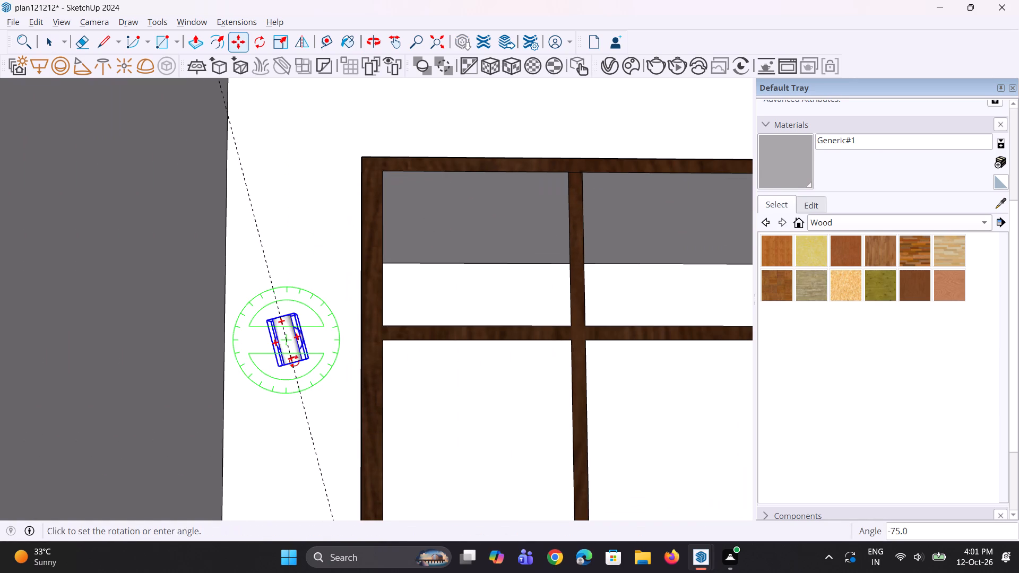
key("Escape")
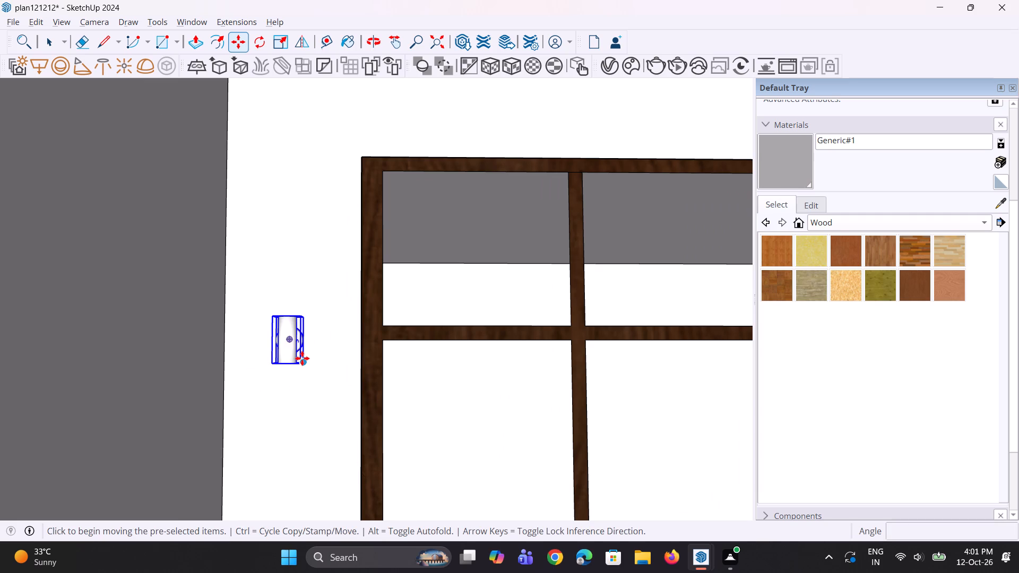
left_click(302, 358)
left_click(311, 359)
Scale the wall light up uniformly by a factor of about 2.33.
key("s")
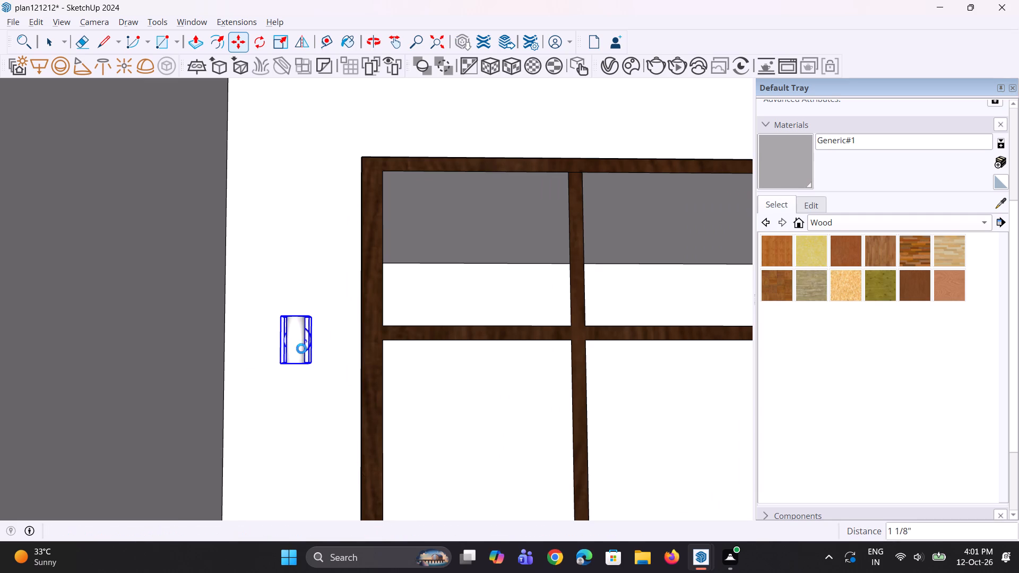
middle_click_drag(301, 349, 287, 386)
middle_click_drag(310, 342, 303, 414)
middle_click_drag(319, 341, 305, 405)
scroll(294, 332, "up", 7)
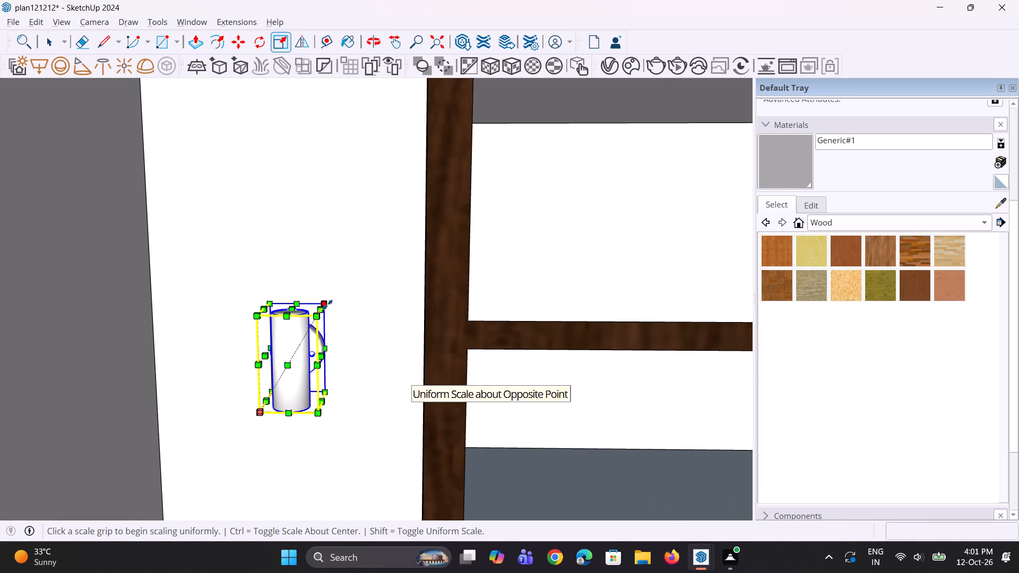
left_click(327, 299)
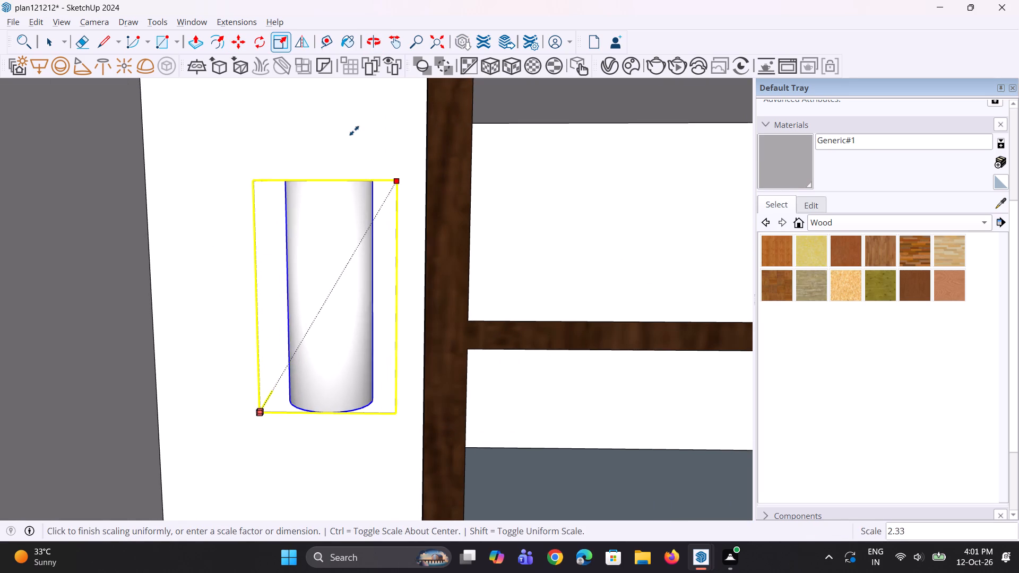
left_click(354, 131)
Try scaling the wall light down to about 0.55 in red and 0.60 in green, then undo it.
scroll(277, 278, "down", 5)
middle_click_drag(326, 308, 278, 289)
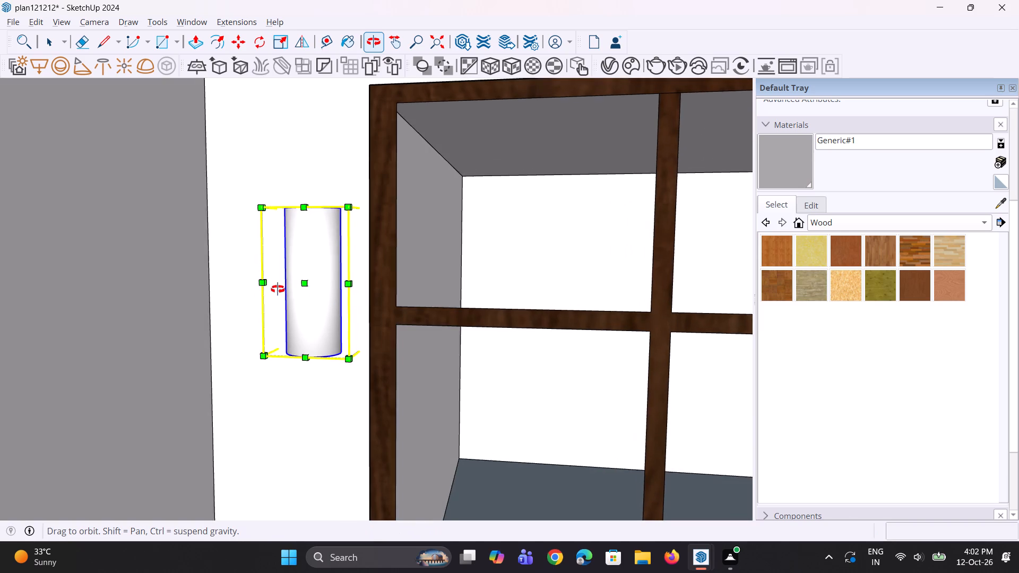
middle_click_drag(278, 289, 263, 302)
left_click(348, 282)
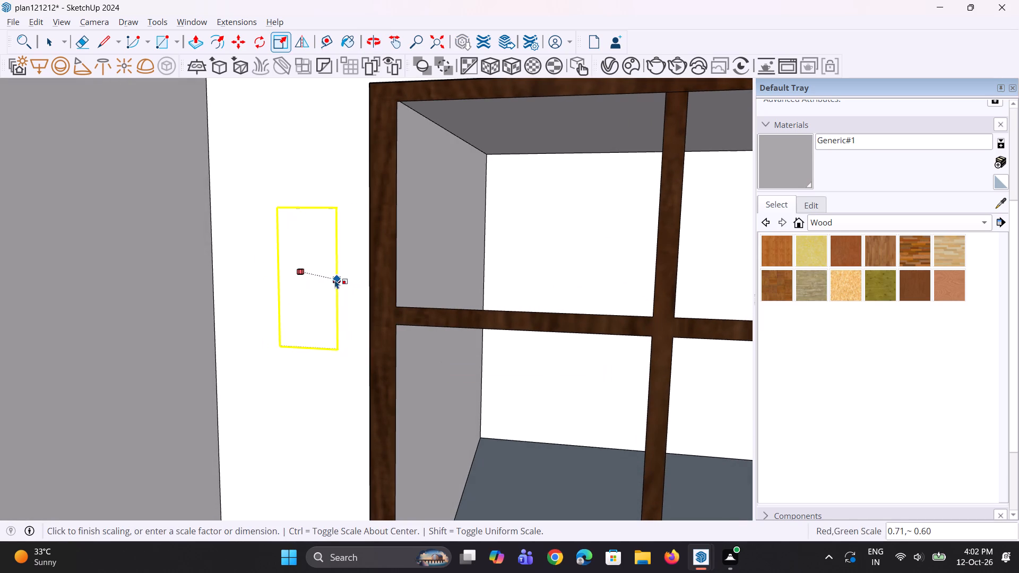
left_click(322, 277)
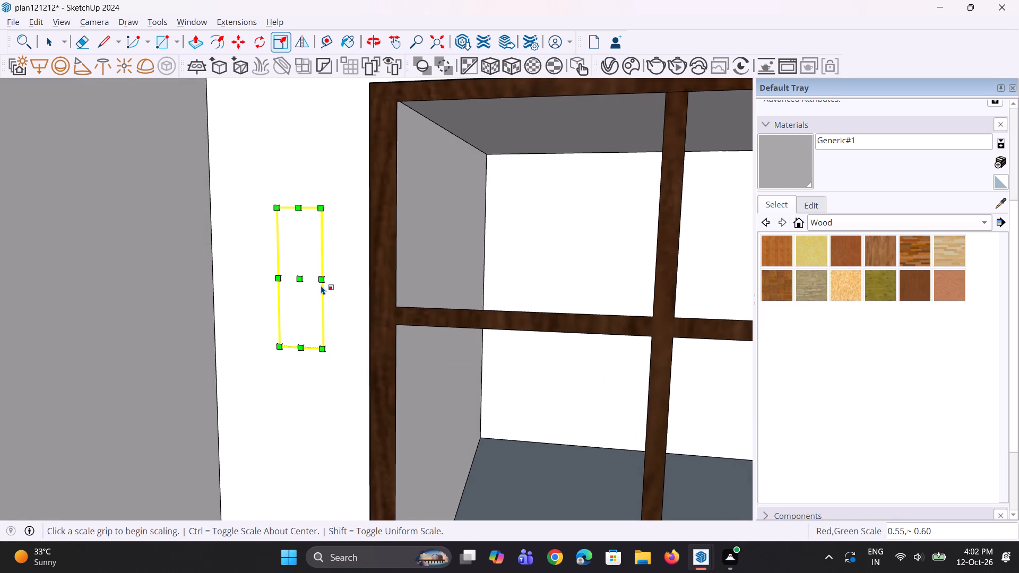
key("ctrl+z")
Move the enlarged wall light about 7" outward from the balcony's rear wall so its mounting plate is exposed.
middle_click_drag(316, 300, 200, 328)
scroll(291, 335, "up", 2)
key("m")
left_click(347, 363)
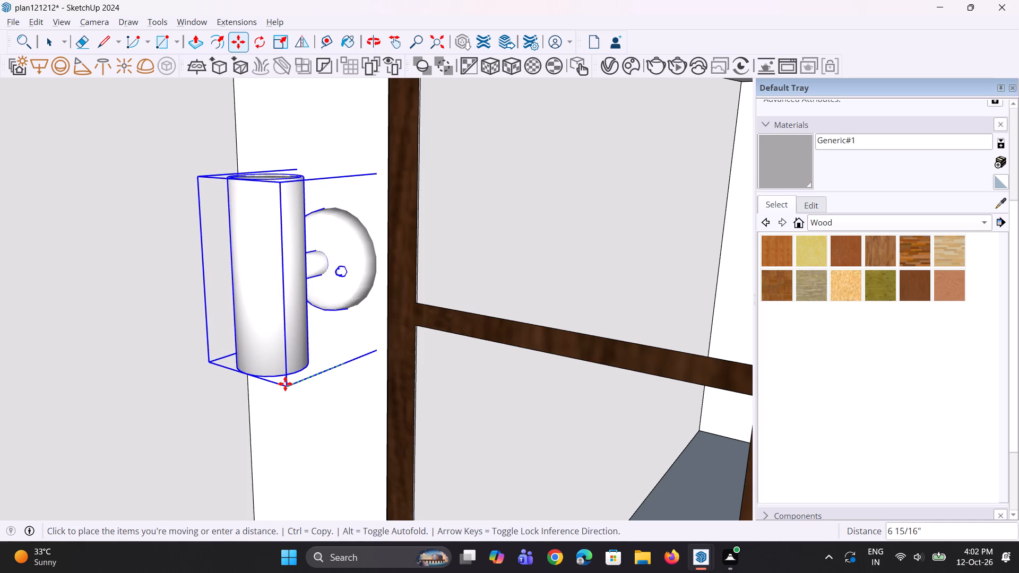
left_click(284, 381)
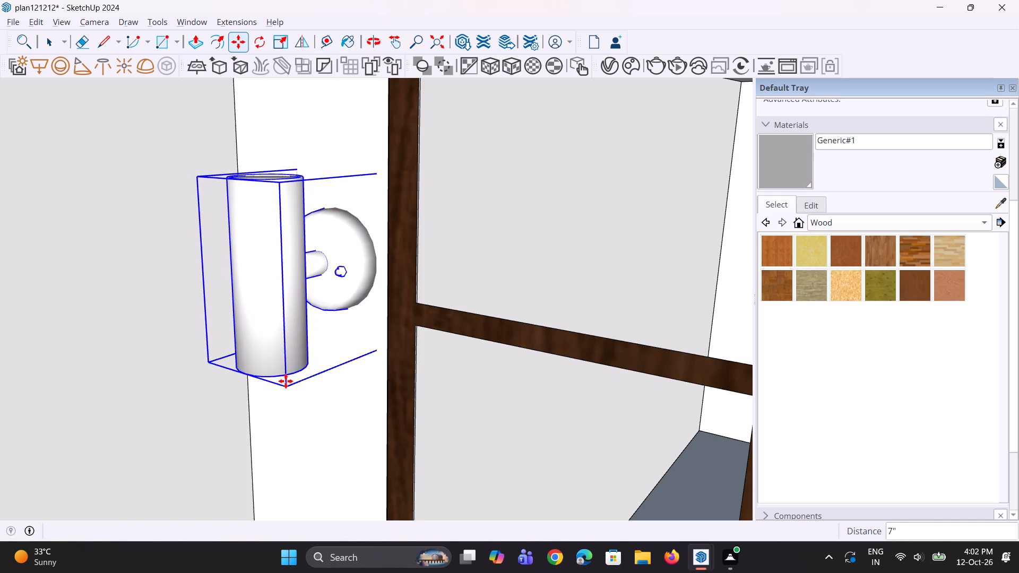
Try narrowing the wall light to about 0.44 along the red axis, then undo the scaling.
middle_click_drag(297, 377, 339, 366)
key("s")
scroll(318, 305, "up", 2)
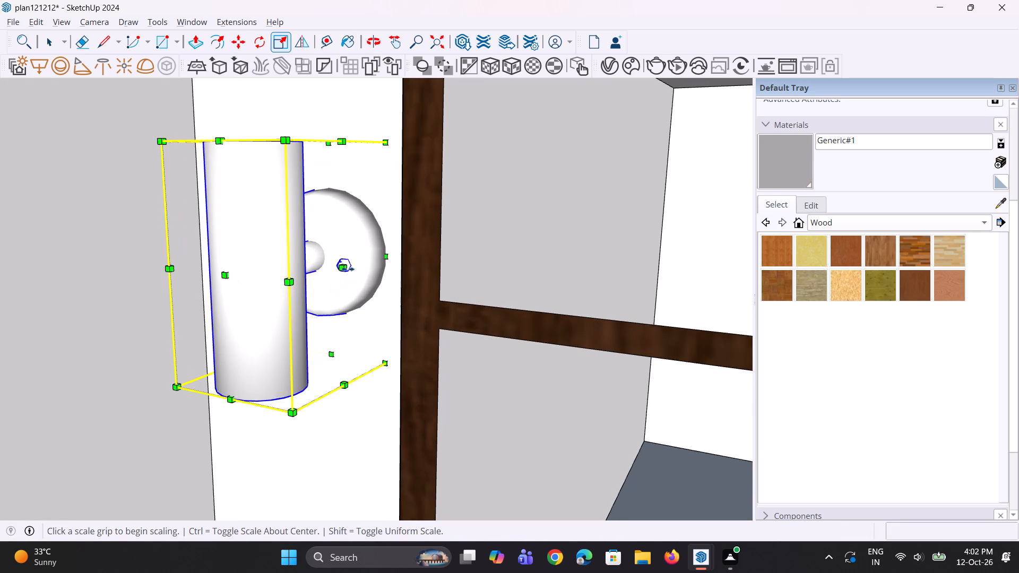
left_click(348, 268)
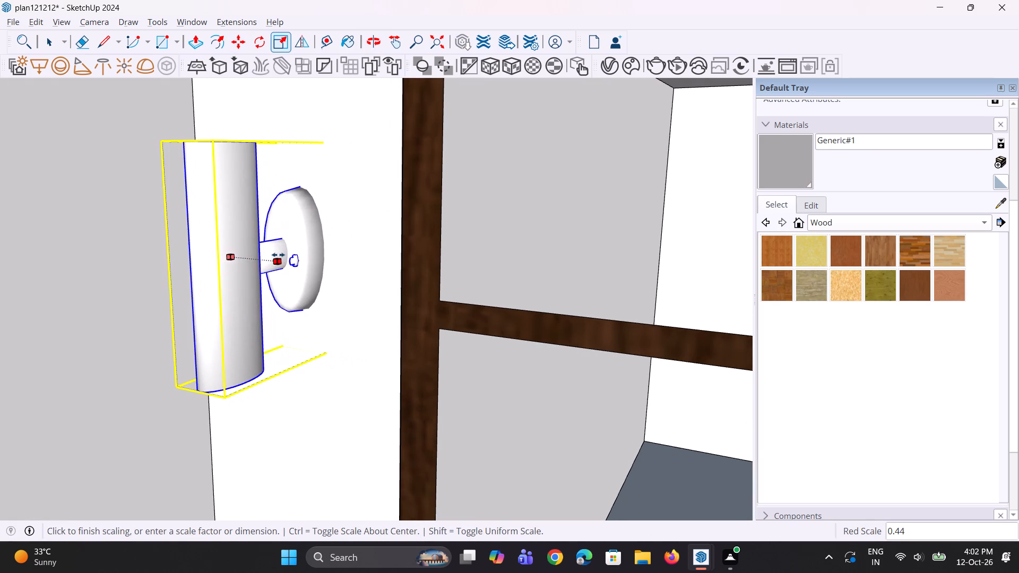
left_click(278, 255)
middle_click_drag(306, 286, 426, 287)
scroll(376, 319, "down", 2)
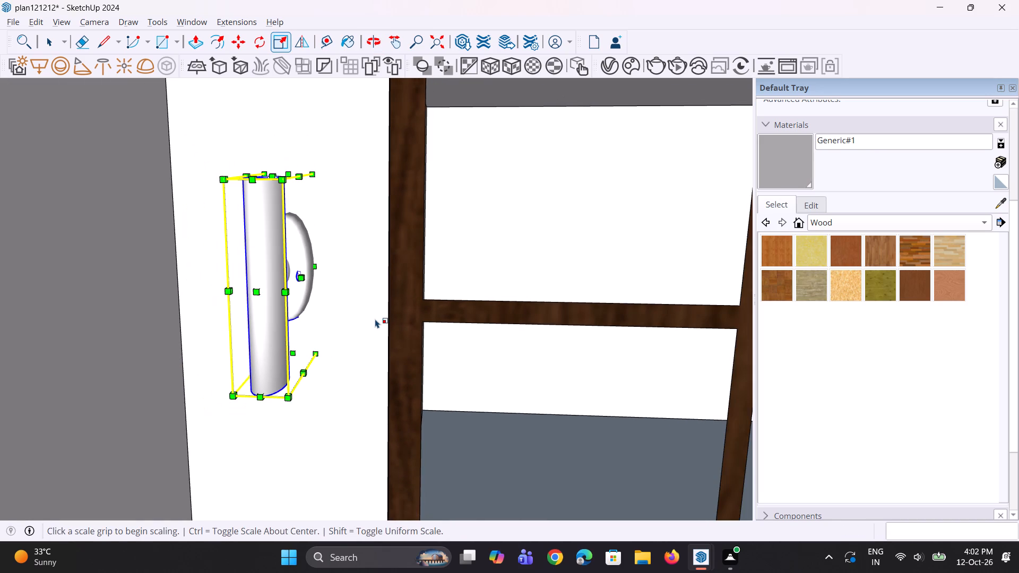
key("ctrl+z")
Scale the wall light to about 0.80 along the red axis.
middle_click_drag(369, 319, 276, 313)
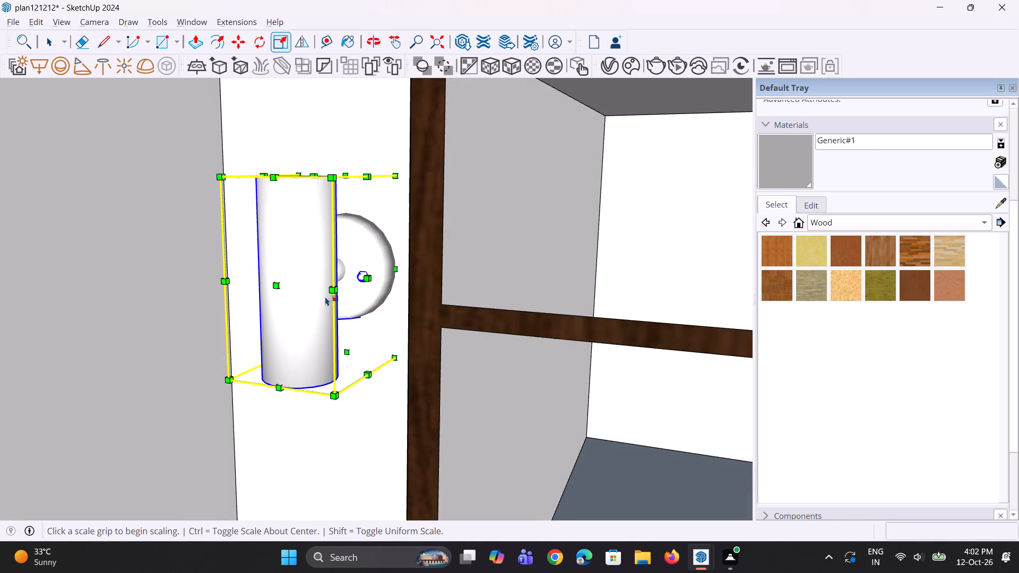
left_click(368, 279)
left_click(347, 270)
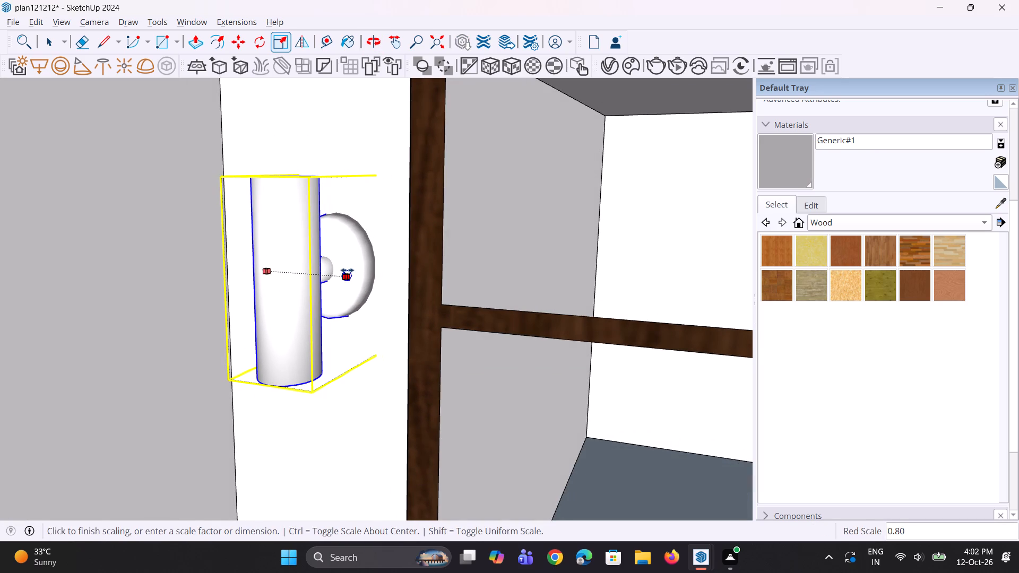
Enlarge the wall light uniformly by a factor of about 1.23.
middle_click_drag(321, 287, 394, 288)
scroll(313, 310, "down", 5)
scroll(309, 328, "up", 1)
middle_click_drag(323, 328, 364, 307)
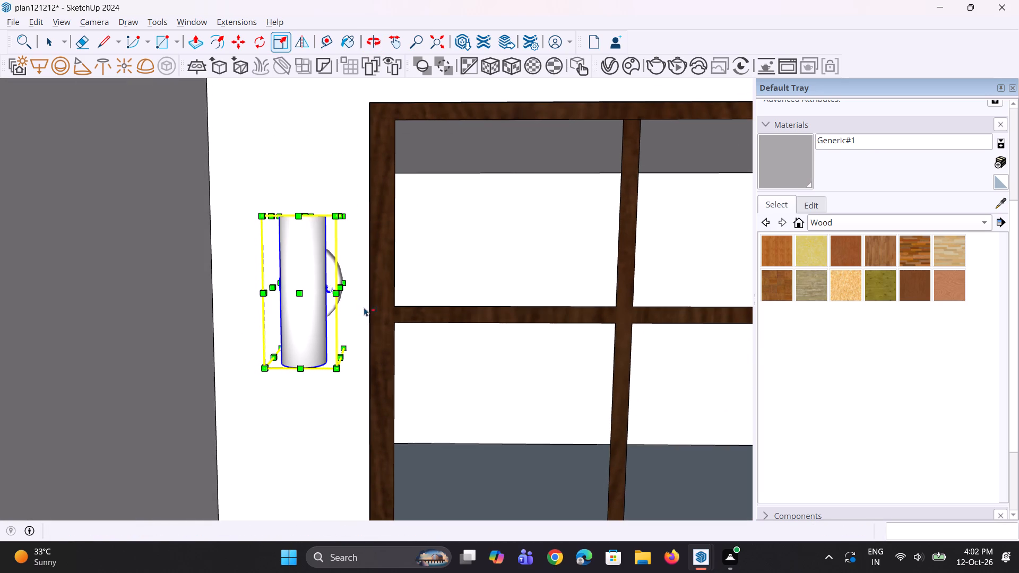
middle_click_drag(317, 319, 300, 325)
key("s")
scroll(325, 239, "up", 4)
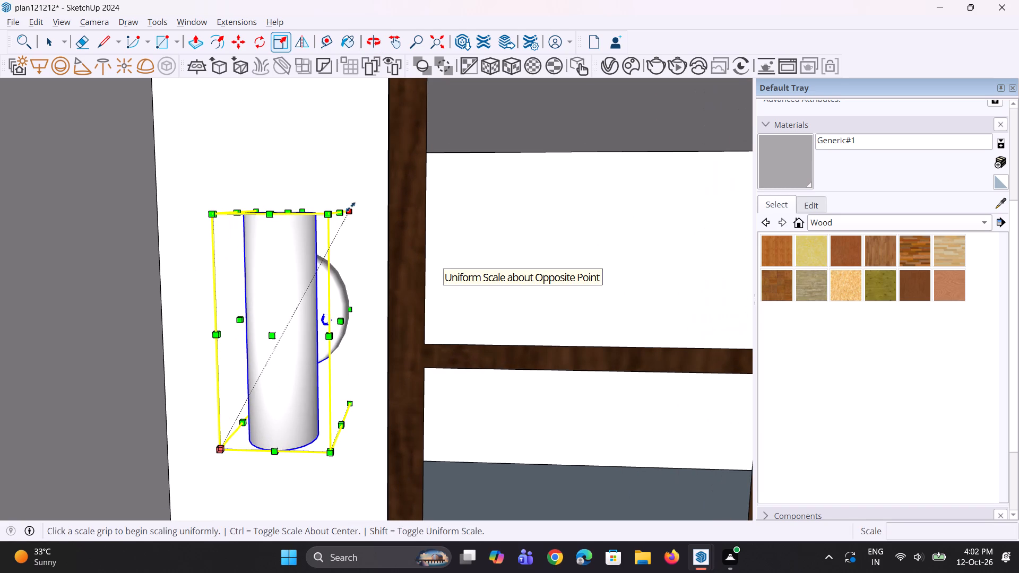
left_click(257, 209)
left_click(246, 167)
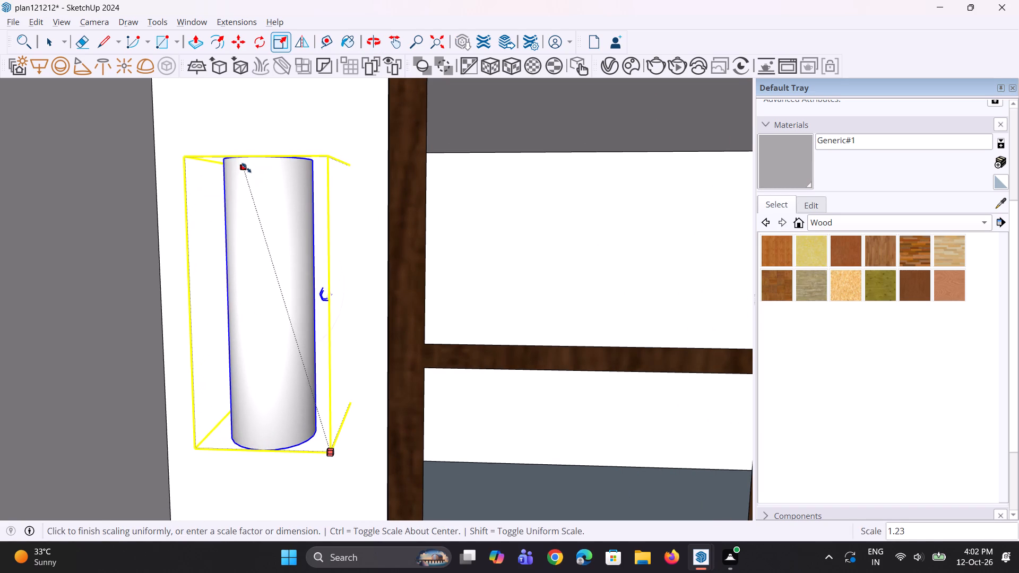
Move the wall light about 3" along the green axis, outward from the balcony's rear wall.
scroll(298, 297, "down", 10)
middle_click_drag(323, 359, 317, 301)
scroll(317, 301, "up", 1)
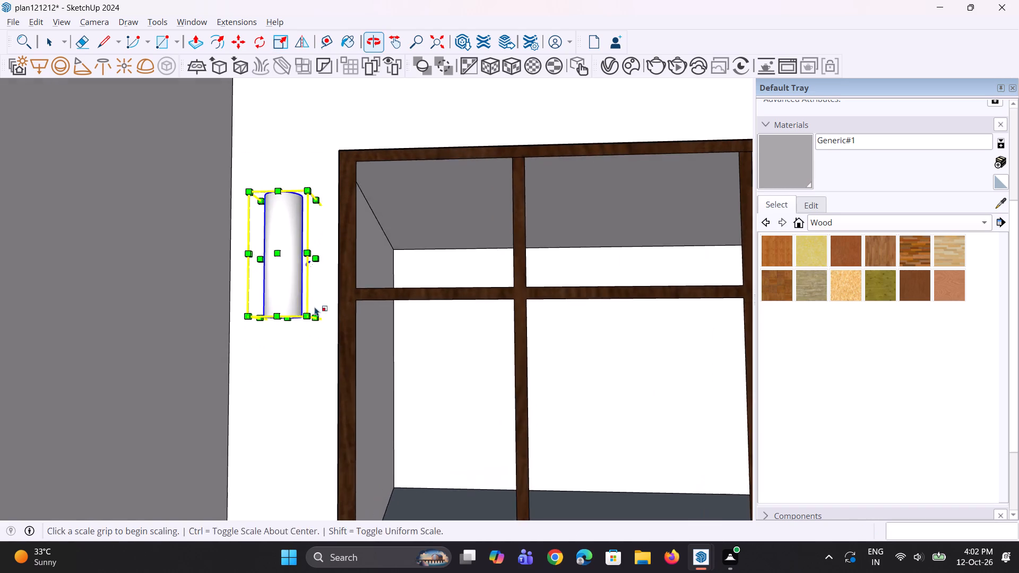
scroll(313, 323, "down", 16)
middle_click_drag(326, 355, 316, 364)
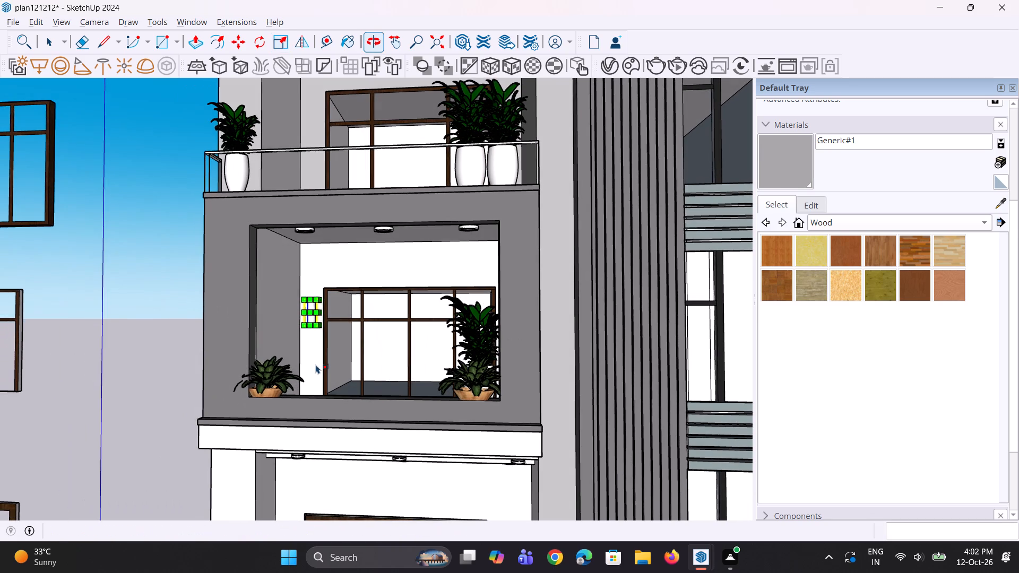
key("m")
scroll(308, 333, "up", 8)
middle_click_drag(319, 326, 267, 348)
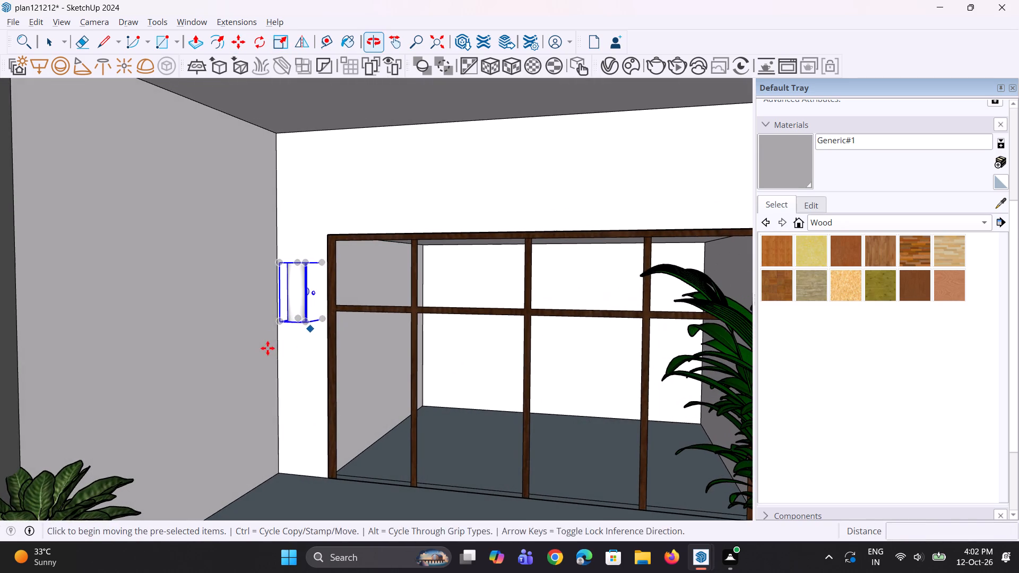
scroll(291, 303, "up", 11)
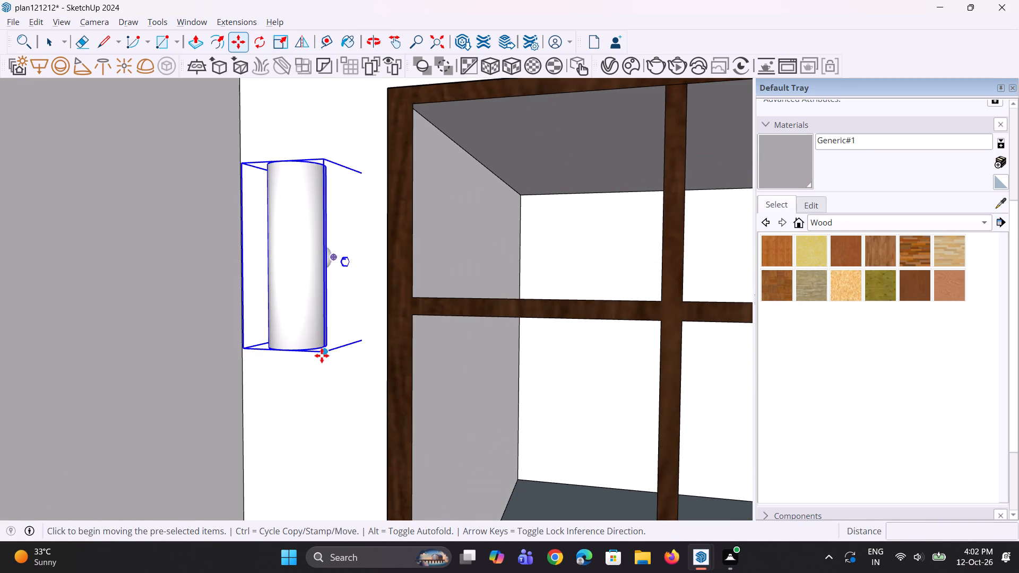
left_click(322, 355)
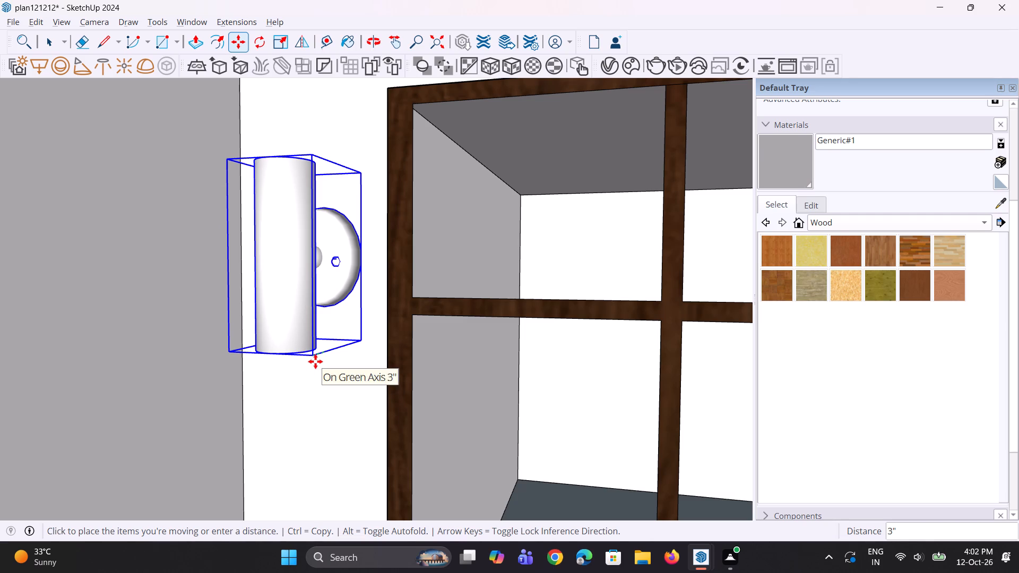
left_click(315, 361)
Scale the balcony wall light to about 0.92 along the red axis.
scroll(331, 368, "down", 11)
middle_click_drag(349, 378, 401, 336)
scroll(378, 327, "down", 2)
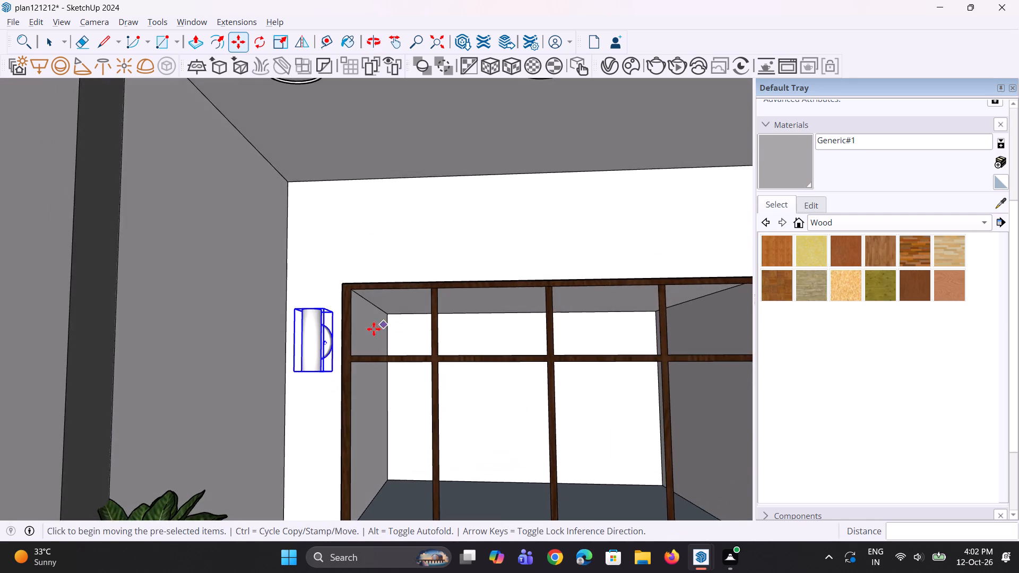
scroll(374, 329, "down", 8)
middle_click_drag(369, 362, 377, 383)
scroll(280, 308, "up", 7)
key("s")
scroll(340, 326, "up", 2)
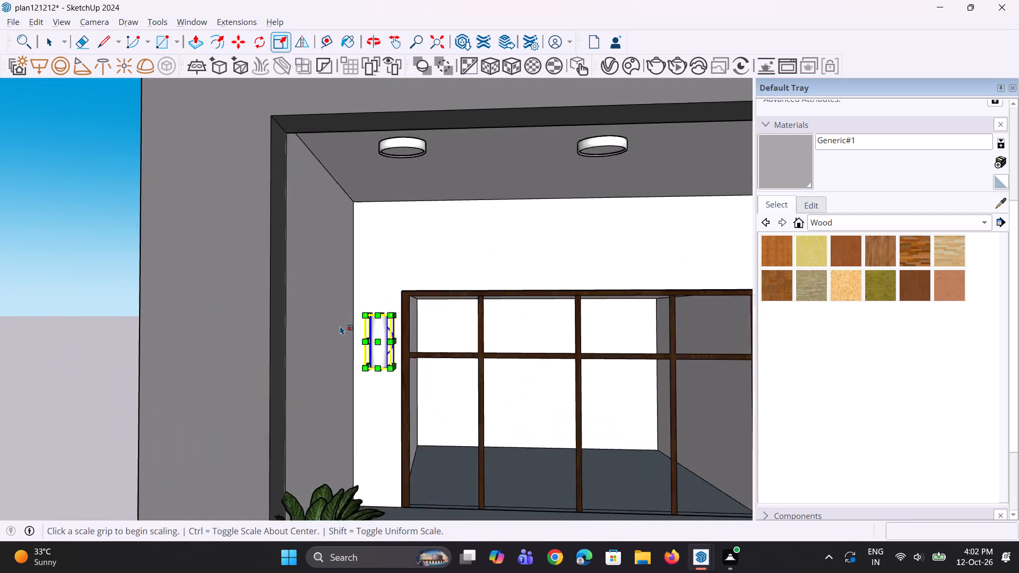
scroll(340, 326, "up", 1)
middle_click_drag(347, 331, 364, 350)
scroll(373, 348, "up", 13)
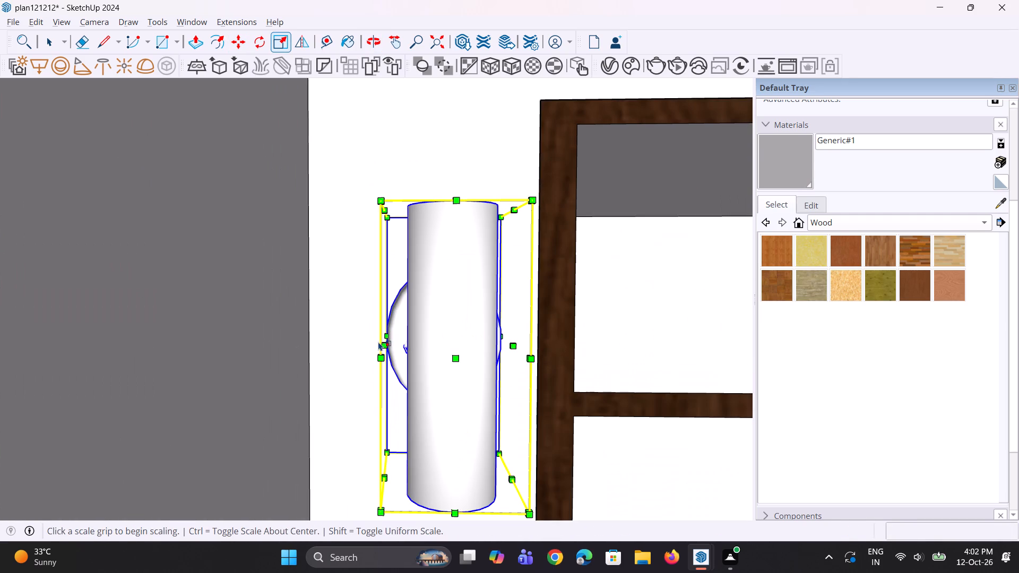
left_click(381, 342)
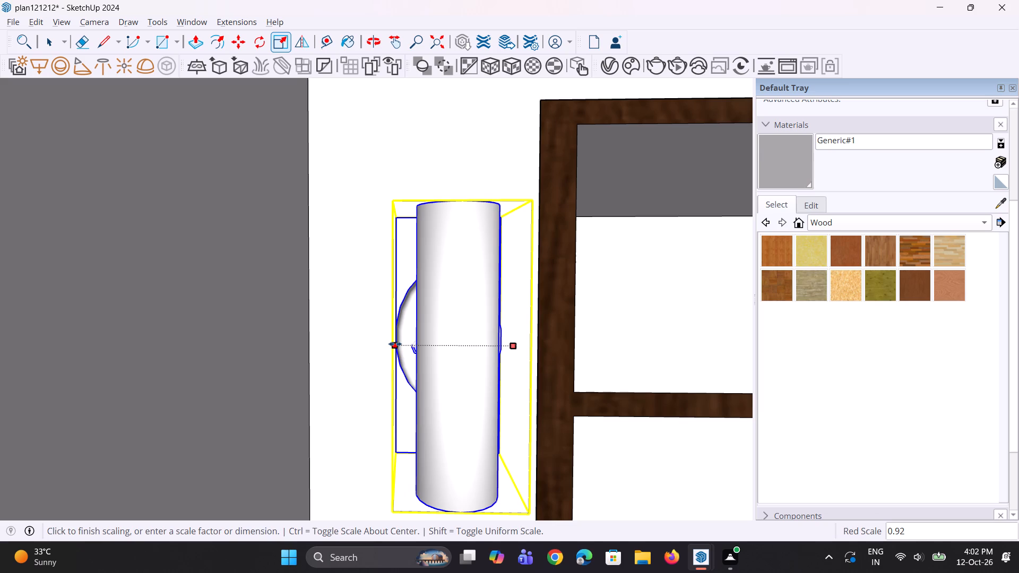
left_click(395, 344)
Copy the balcony wall light down to the ground floor, onto the wall beside the entrance door frame.
scroll(357, 309, "down", 15)
middle_click_drag(434, 419, 375, 326)
scroll(375, 319, "down", 6)
scroll(377, 316, "up", 1)
scroll(377, 316, "down", 2)
middle_click_drag(377, 316, 378, 361)
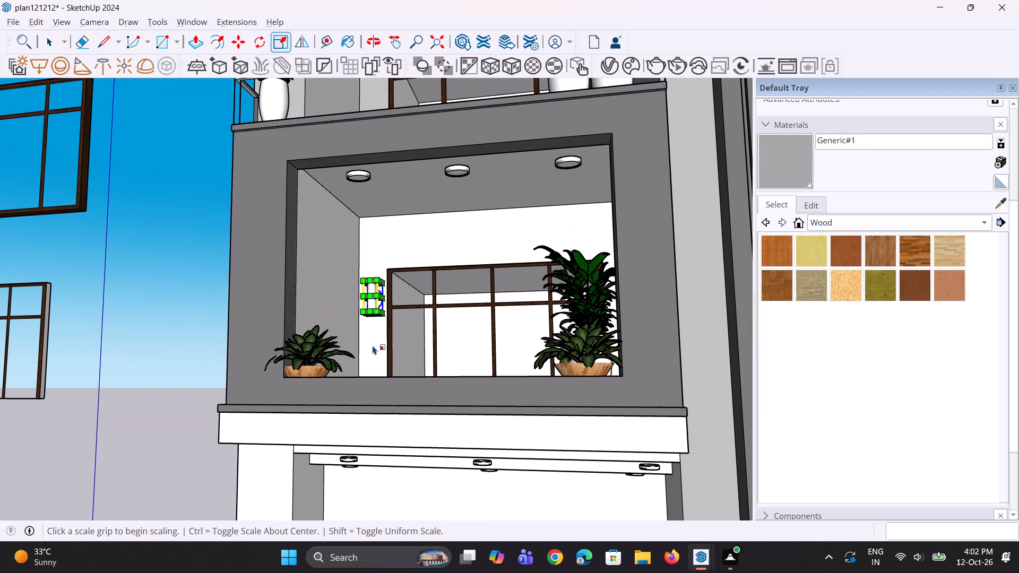
key("m")
scroll(379, 331, "up", 2)
left_click(390, 316)
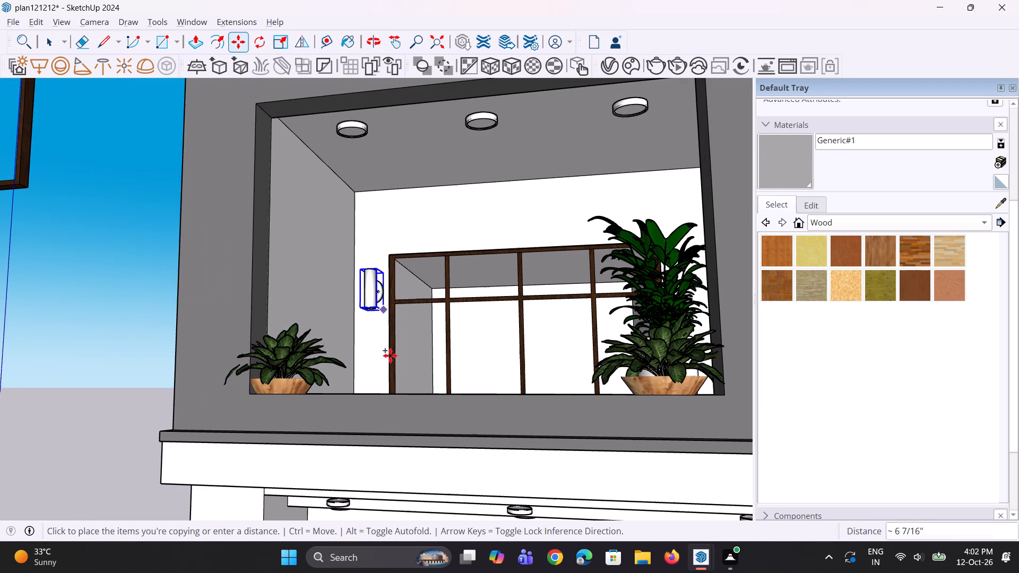
scroll(390, 370, "down", 13)
scroll(387, 474, "up", 3)
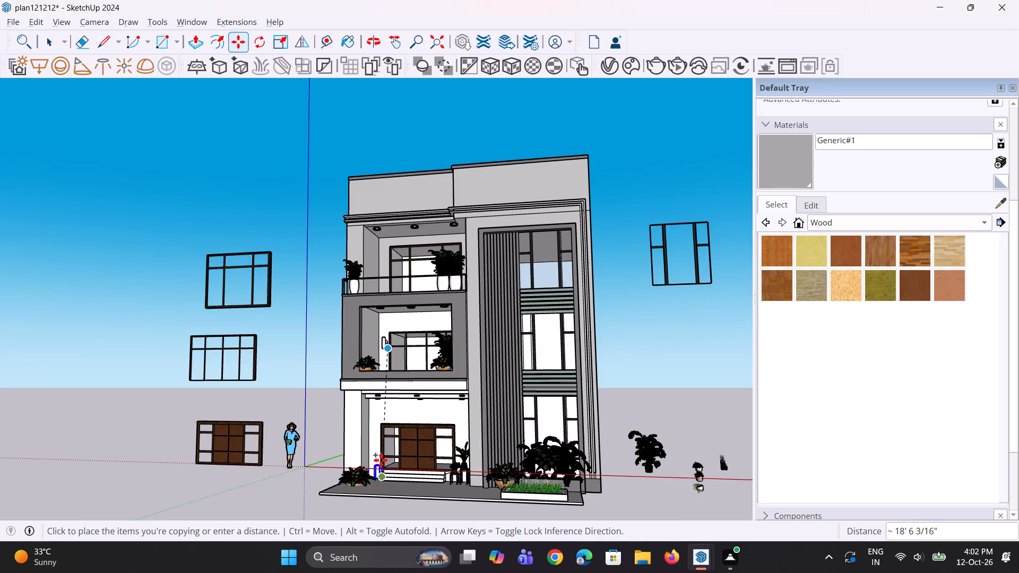
scroll(376, 448, "up", 19)
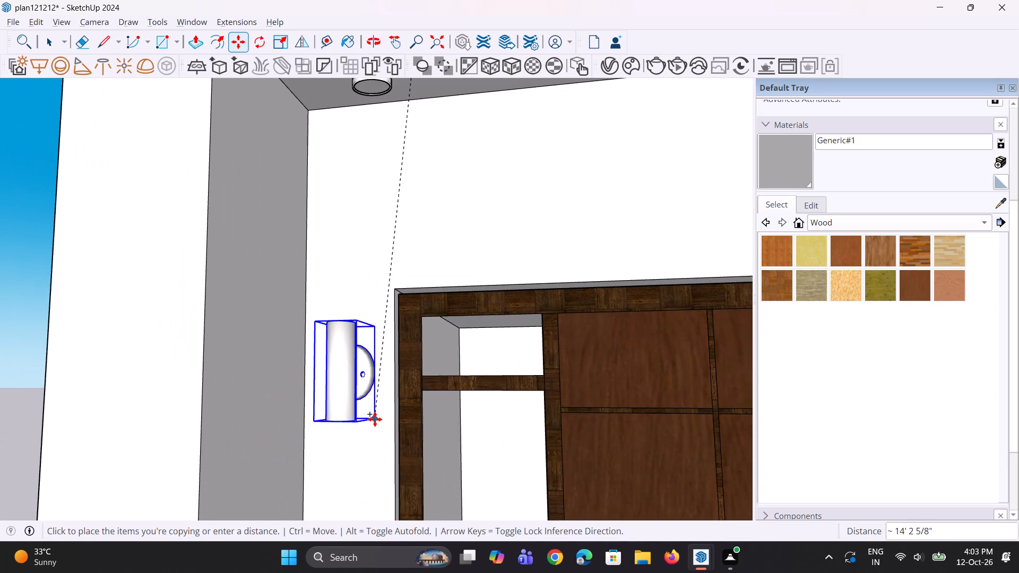
left_click(369, 468)
Move the copied wall light forward onto the front face of the white entrance pillar.
scroll(376, 392, "down", 4)
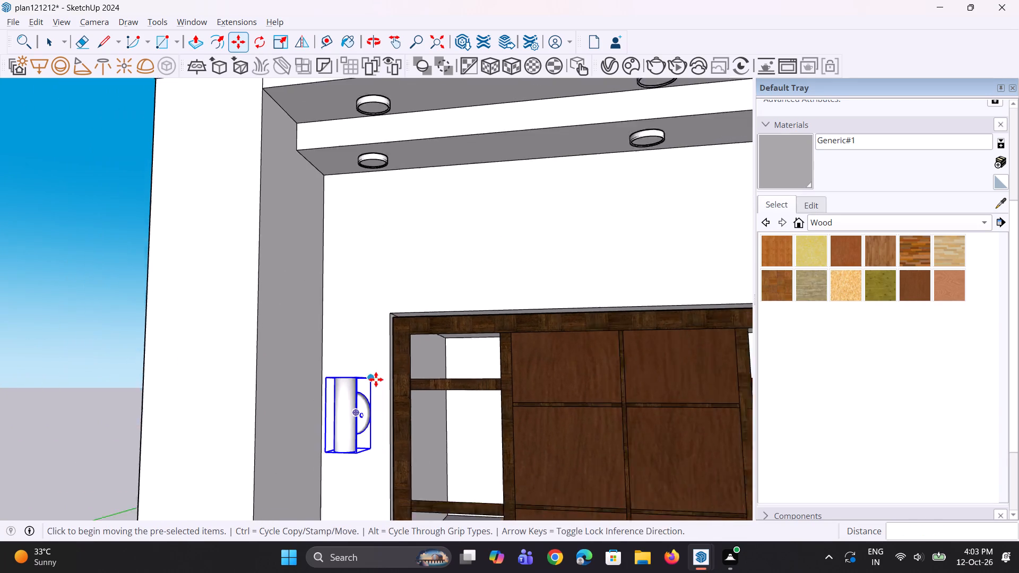
scroll(376, 379, "down", 7)
middle_click_drag(372, 427, 379, 433)
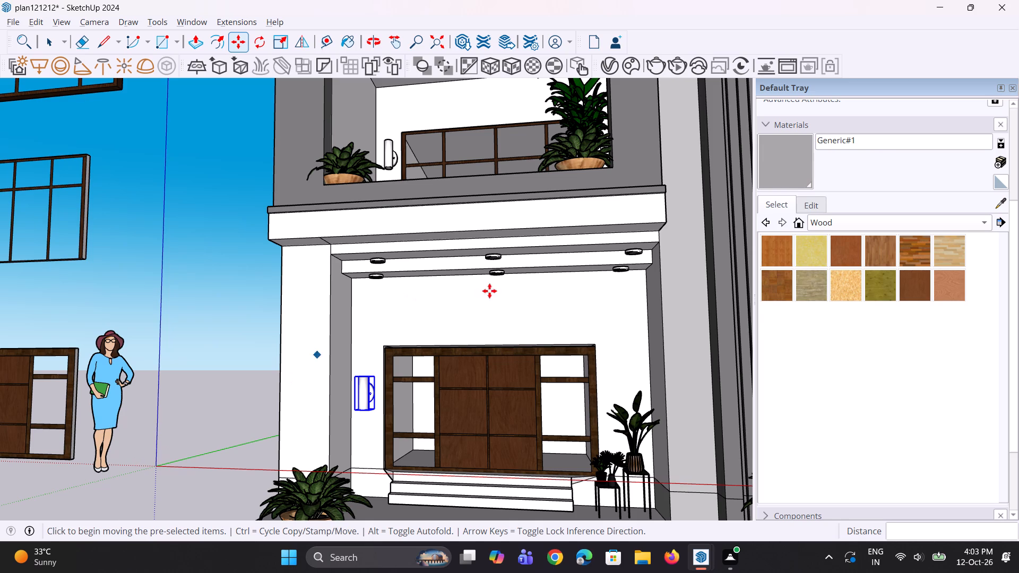
left_click(379, 406)
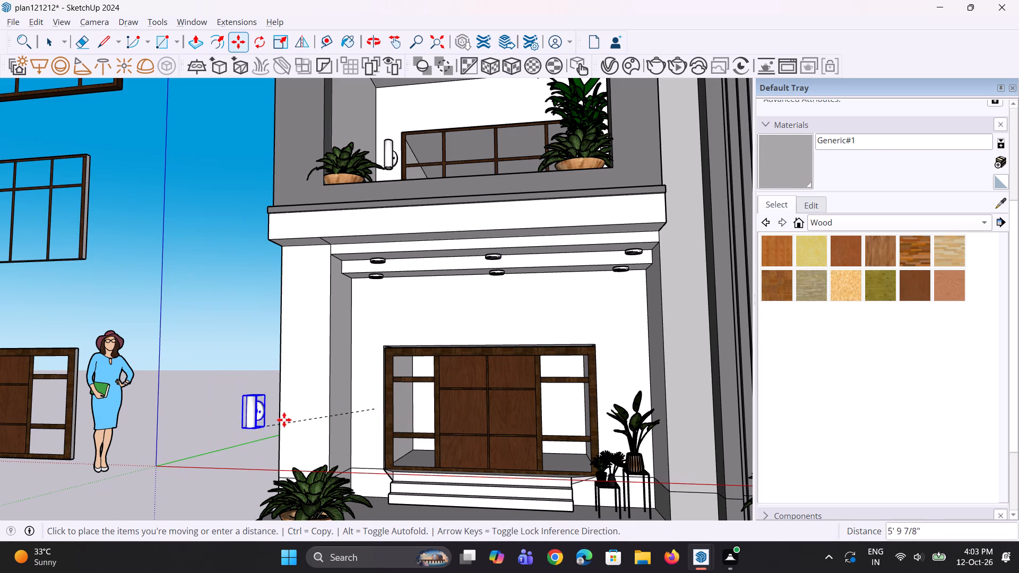
left_click(292, 426)
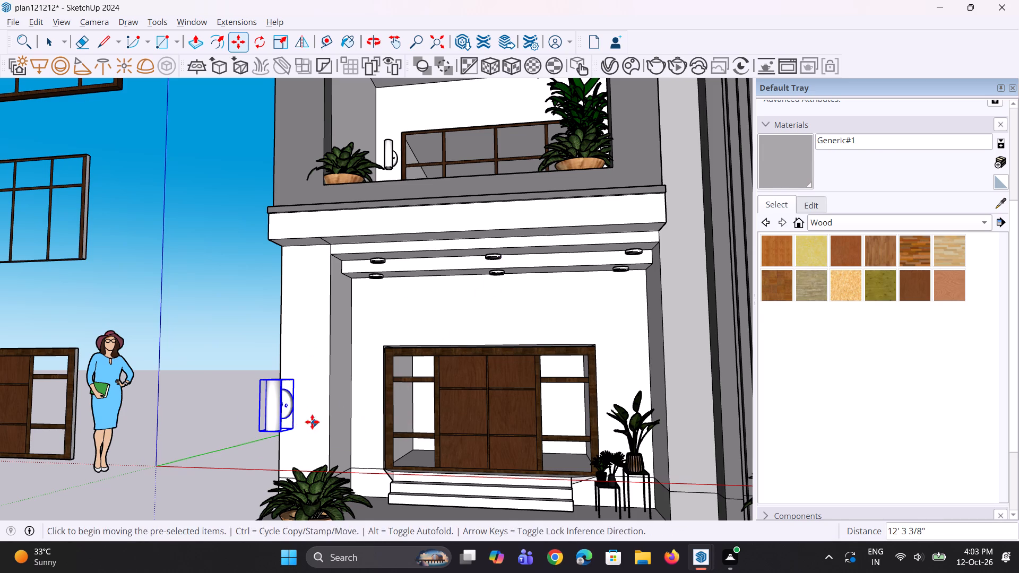
middle_click_drag(309, 423, 253, 439)
left_click(244, 443)
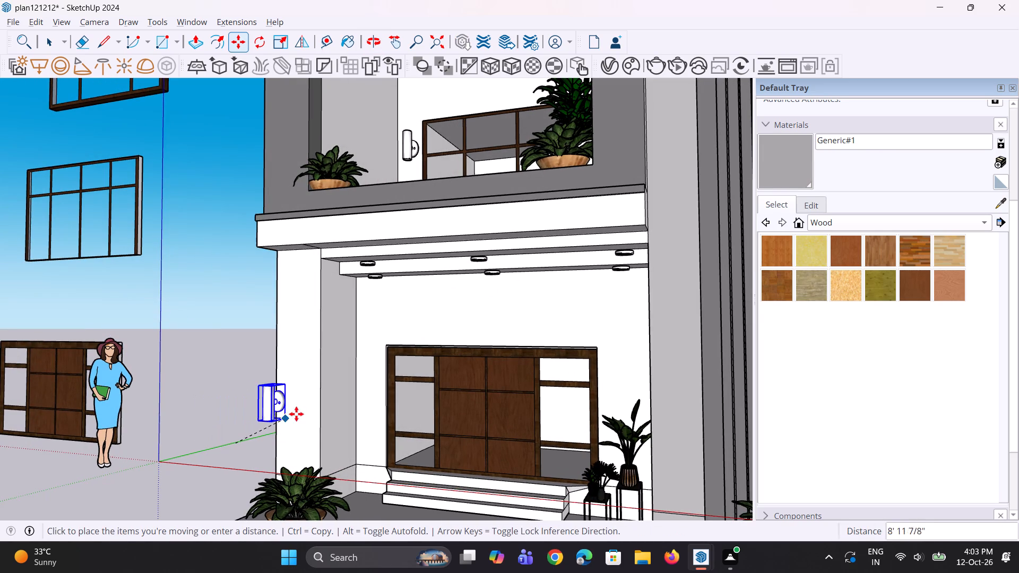
left_click(300, 411)
Scale the wall light on the white entrance pillar to about 0.87 along the red axis.
middle_click_drag(303, 413, 351, 413)
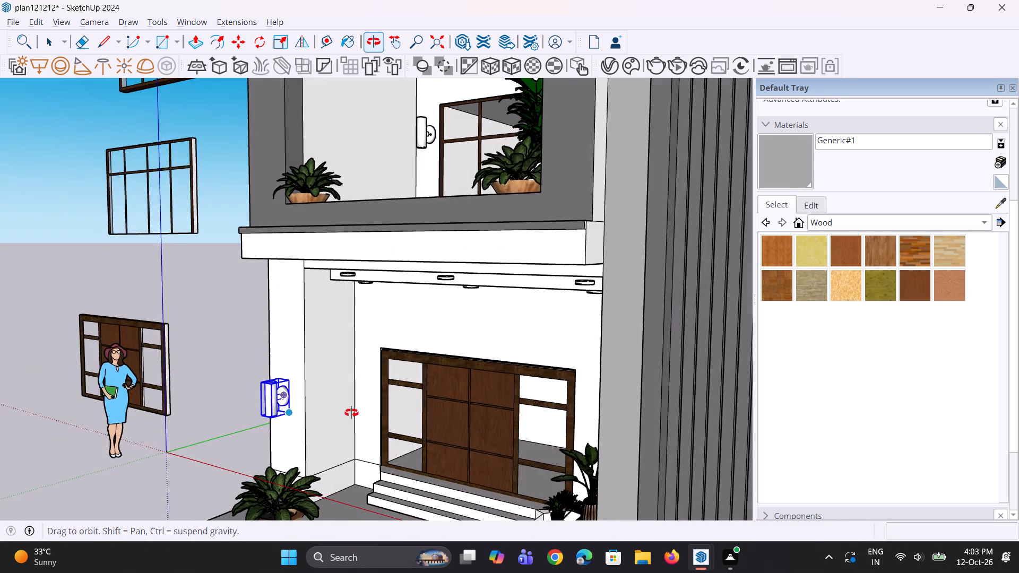
middle_click_drag(351, 413, 394, 384)
scroll(295, 401, "up", 6)
scroll(323, 395, "down", 4)
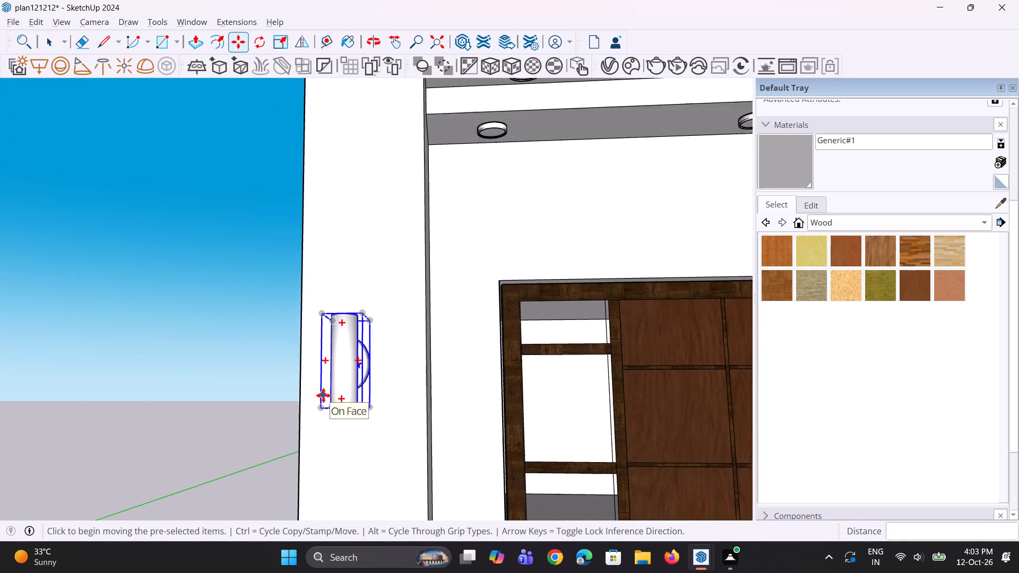
middle_click_drag(327, 397, 344, 407)
key("s")
scroll(348, 383, "up", 1)
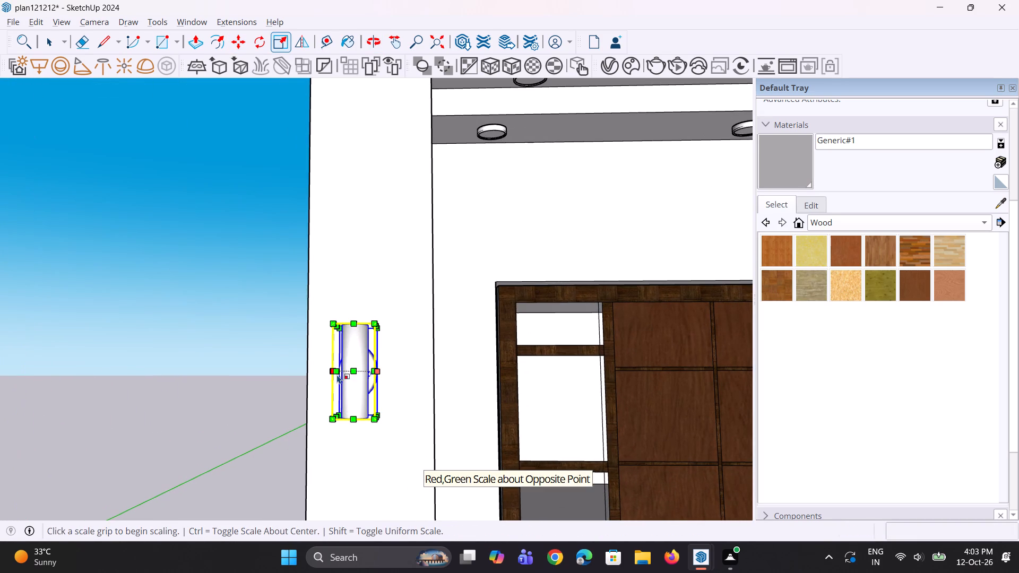
left_click(337, 375)
key("Escape")
middle_click_drag(347, 378, 406, 387)
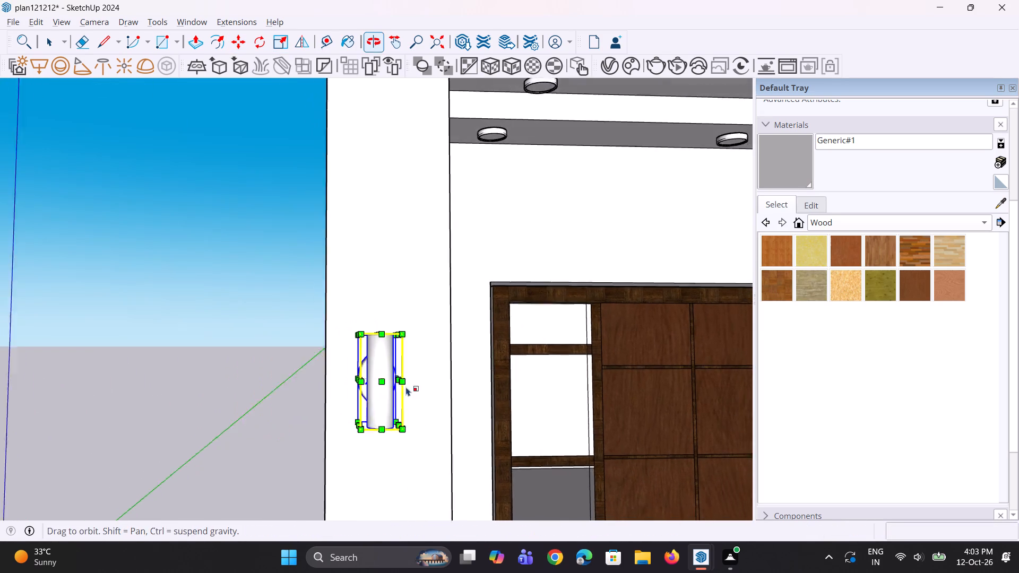
middle_click_drag(406, 387, 405, 387)
scroll(407, 387, "up", 3)
left_click(368, 376)
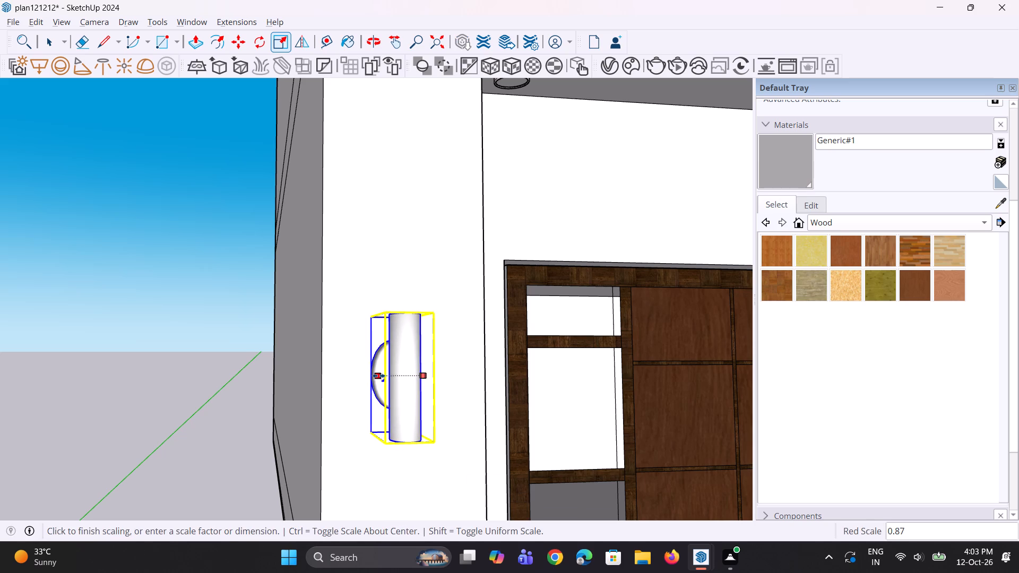
left_click(380, 376)
Raise the pillar's wall light about 2' 3" and shift it slightly sideways towards the middle of the pillar's front face.
scroll(353, 375, "down", 8)
middle_click_drag(377, 395, 319, 401)
scroll(321, 393, "down", 8)
middle_click_drag(331, 396, 333, 415)
key("m")
scroll(352, 376, "up", 11)
left_click(327, 380)
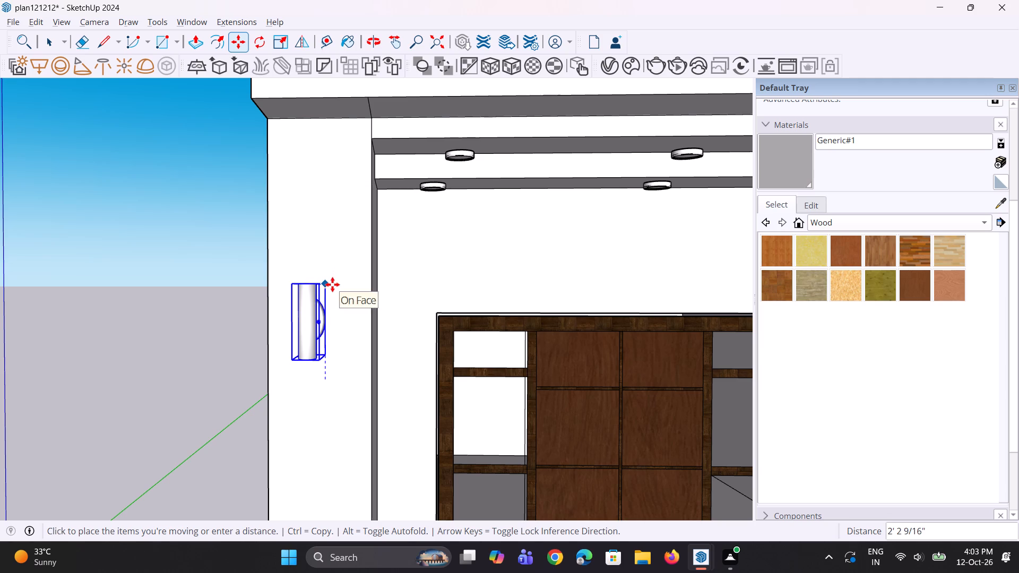
left_click(332, 284)
scroll(305, 316, "down", 4)
scroll(313, 342, "up", 9)
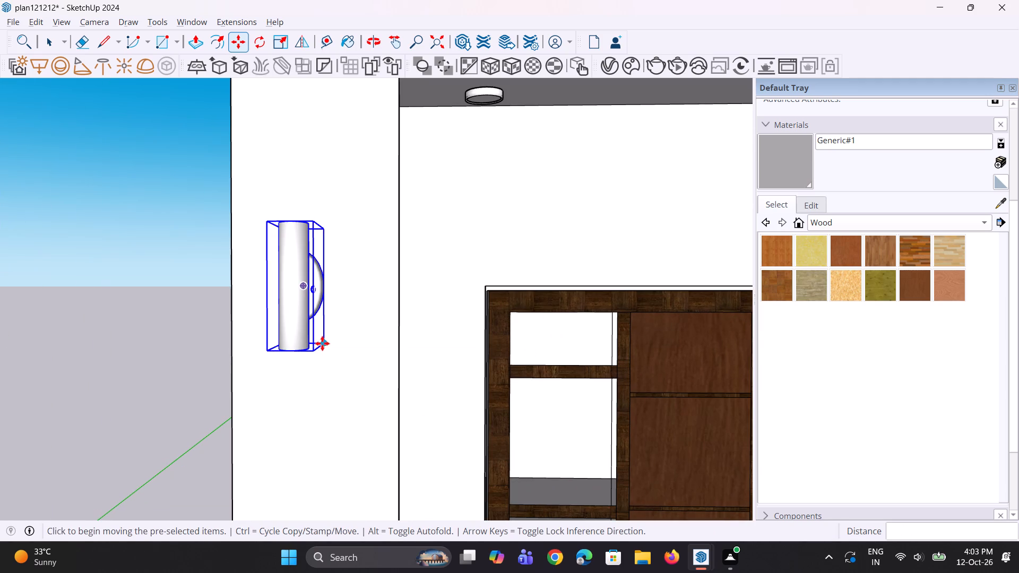
left_click(322, 343)
left_click(334, 343)
scroll(334, 343, "down", 13)
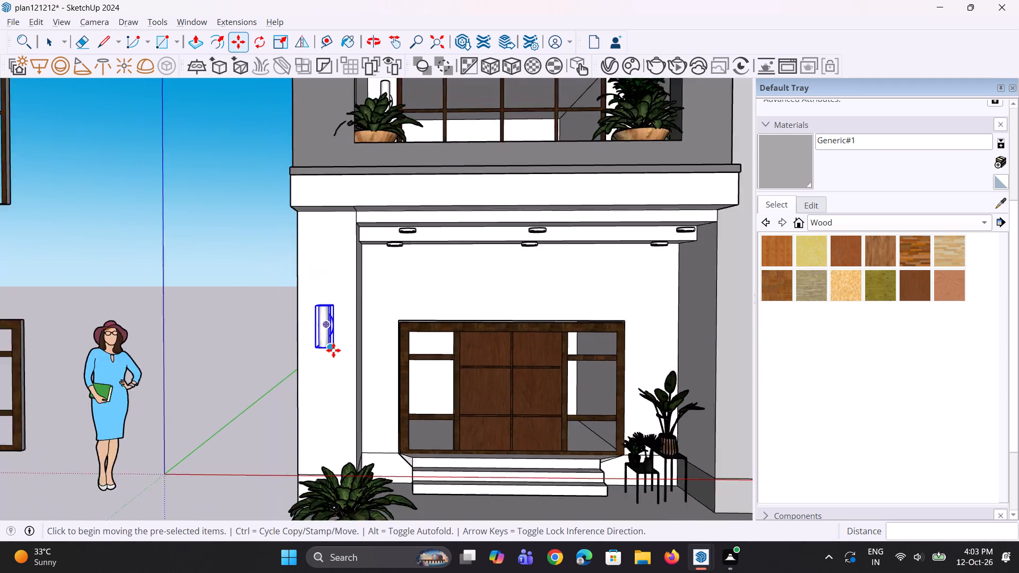
Copy the pillar's wall light about 16' 3" along the red axis onto the grey pillar across the entrance.
scroll(333, 350, "down", 1)
middle_click_drag(335, 358, 324, 341)
key("m")
scroll(324, 341, "up", 2)
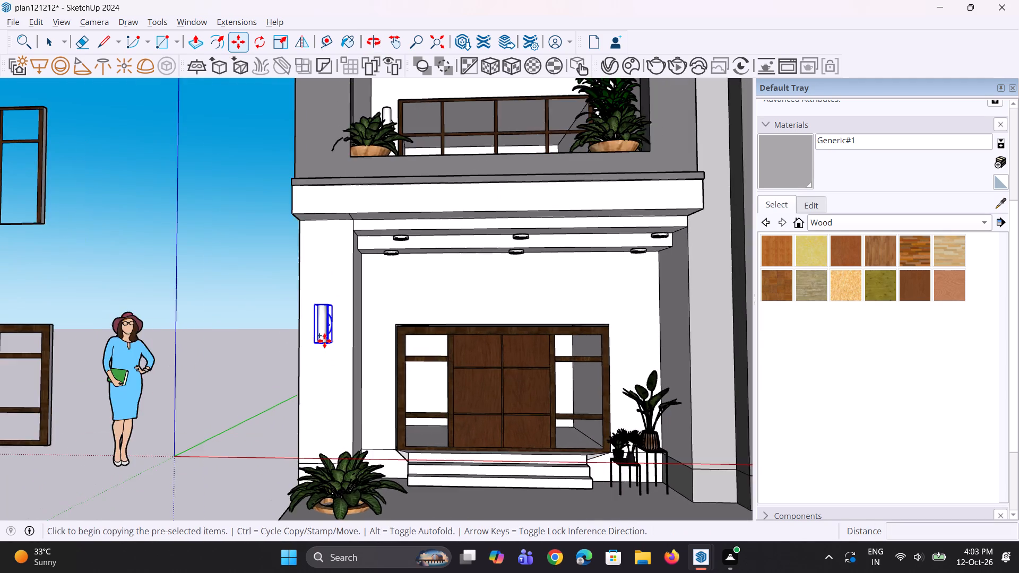
scroll(324, 341, "up", 8)
middle_click_drag(335, 351, 314, 351)
left_click(327, 346)
scroll(311, 351, "down", 7)
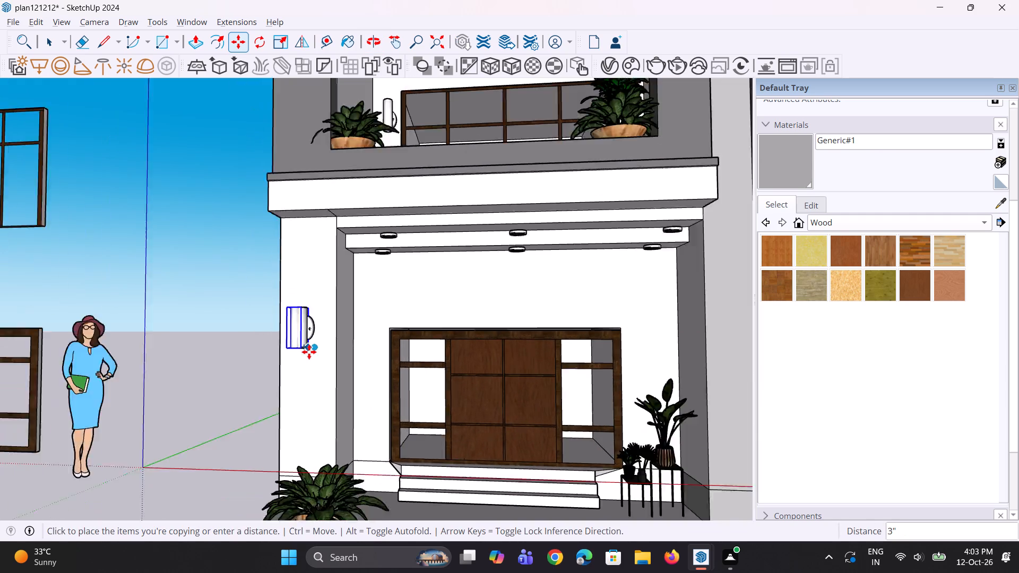
scroll(309, 352, "down", 5)
scroll(552, 342, "up", 6)
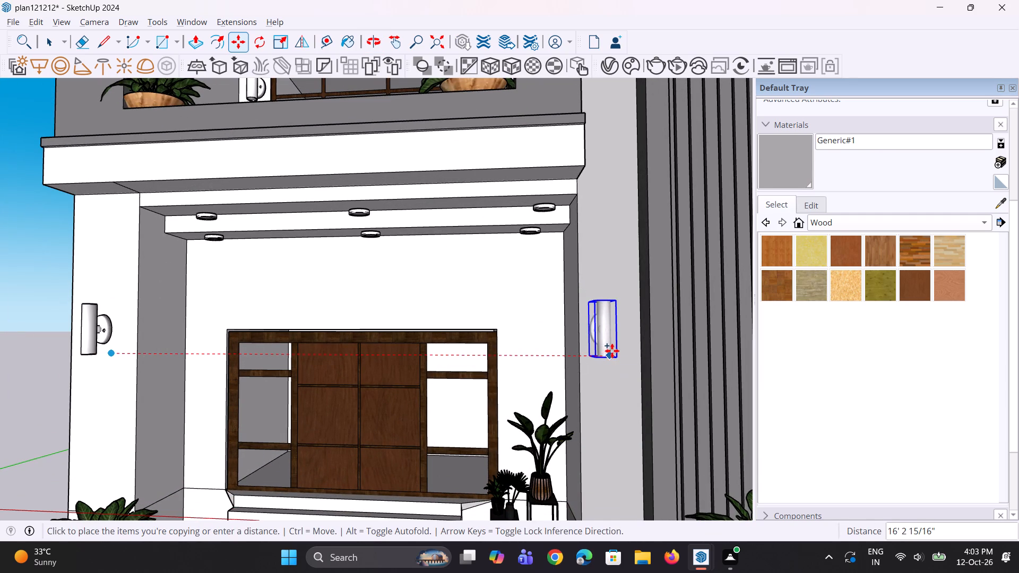
left_click(616, 349)
Examine the wall lights on both entrance pillars and the rest of the front façade from several angles.
scroll(607, 359, "down", 4)
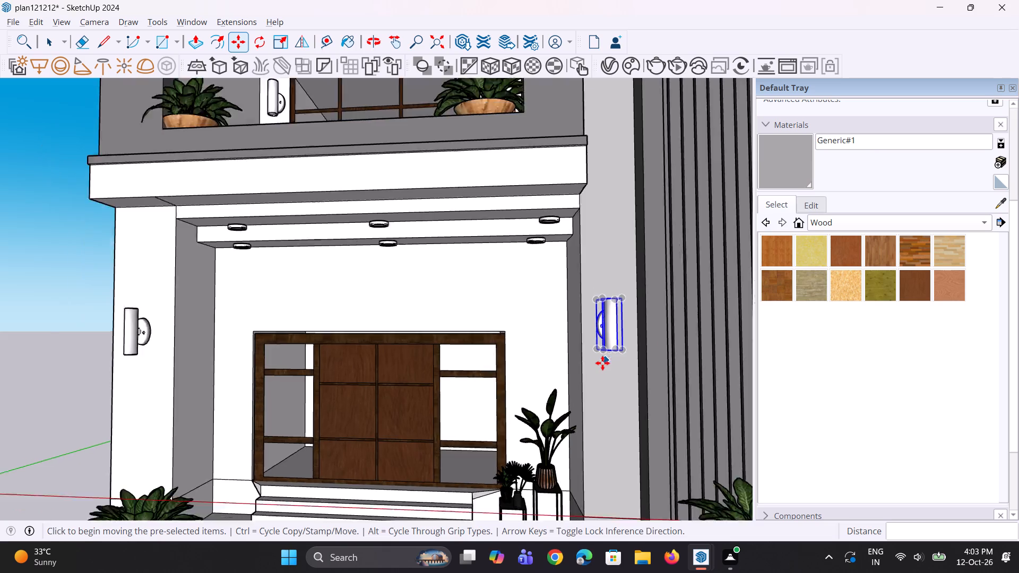
scroll(602, 363, "down", 6)
middle_click_drag(602, 370, 549, 352)
scroll(590, 361, "up", 7)
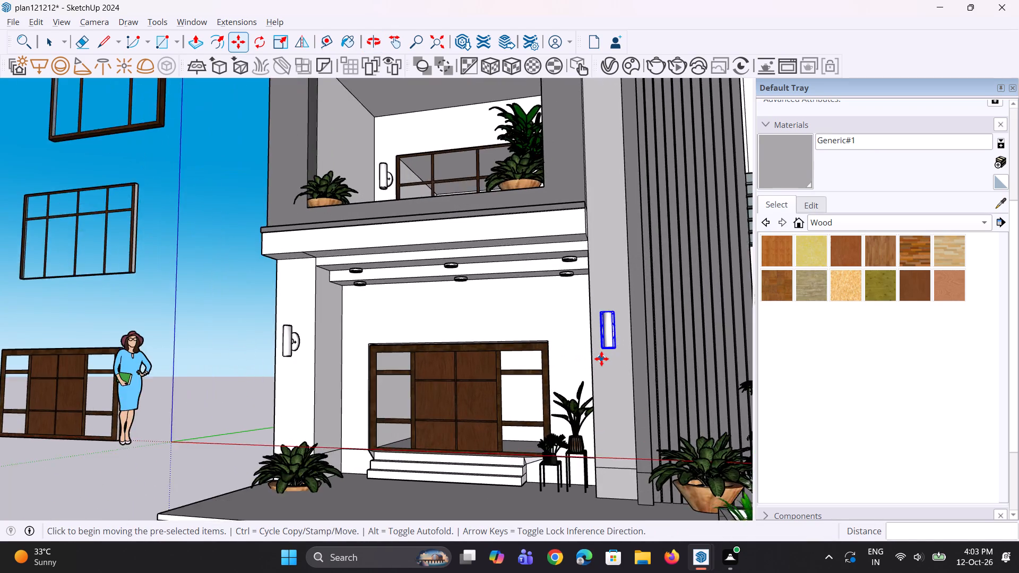
scroll(601, 359, "up", 1)
middle_click_drag(601, 359, 587, 357)
scroll(587, 357, "down", 15)
middle_click_drag(589, 358, 590, 354)
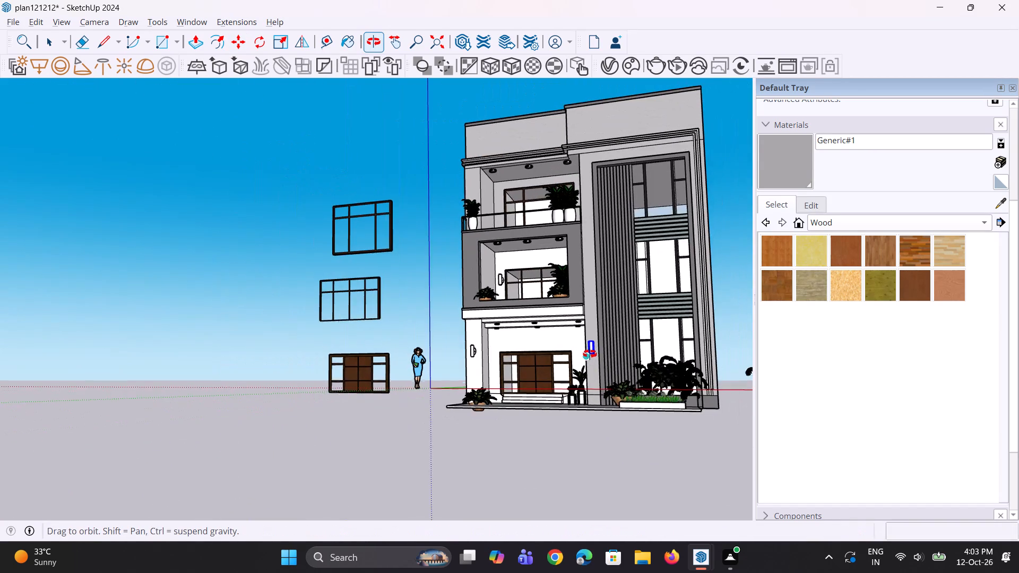
middle_click_drag(590, 354, 590, 346)
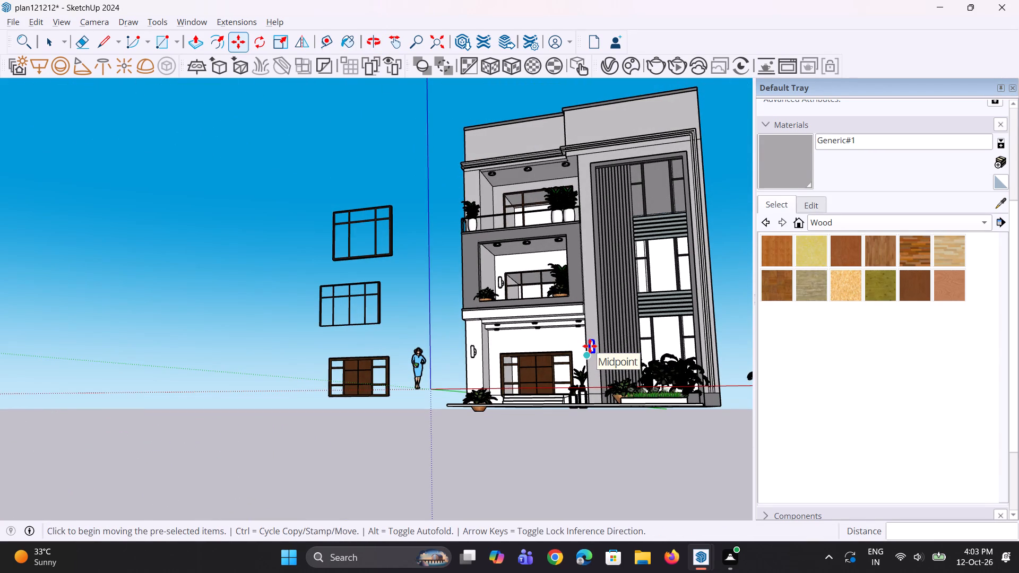
middle_click_drag(538, 354, 675, 385)
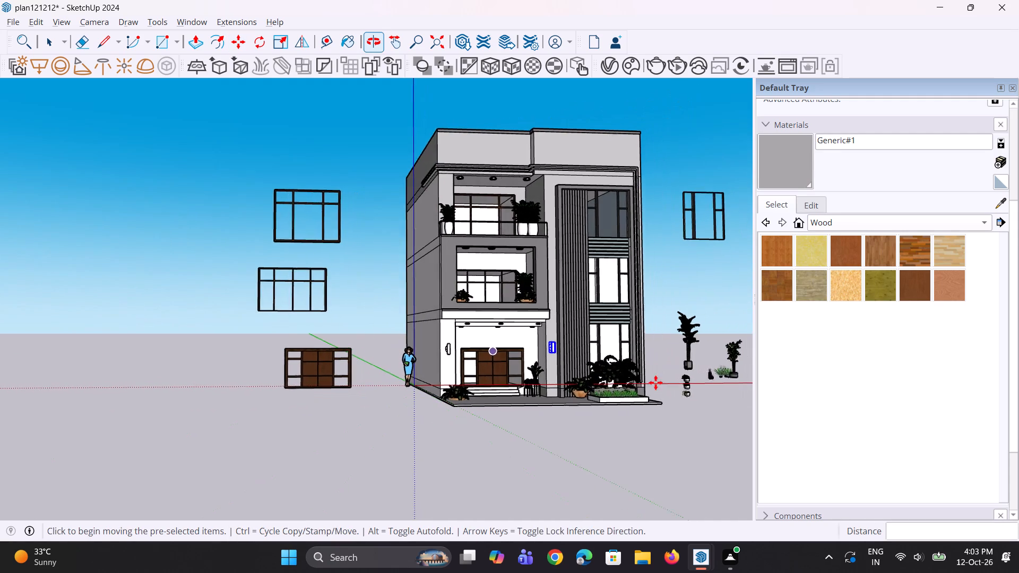
scroll(552, 362, "up", 5)
scroll(655, 355, "up", 1)
middle_click_drag(655, 355, 615, 356)
scroll(530, 378, "down", 4)
middle_click_drag(626, 362, 567, 370)
scroll(666, 355, "up", 3)
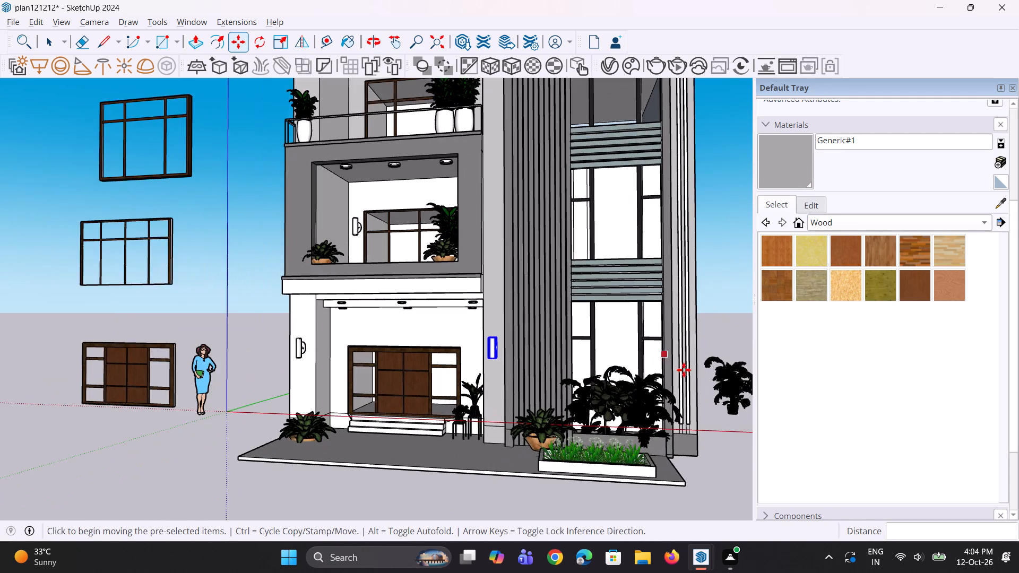
scroll(684, 370, "up", 19)
middle_click_drag(692, 397, 709, 399)
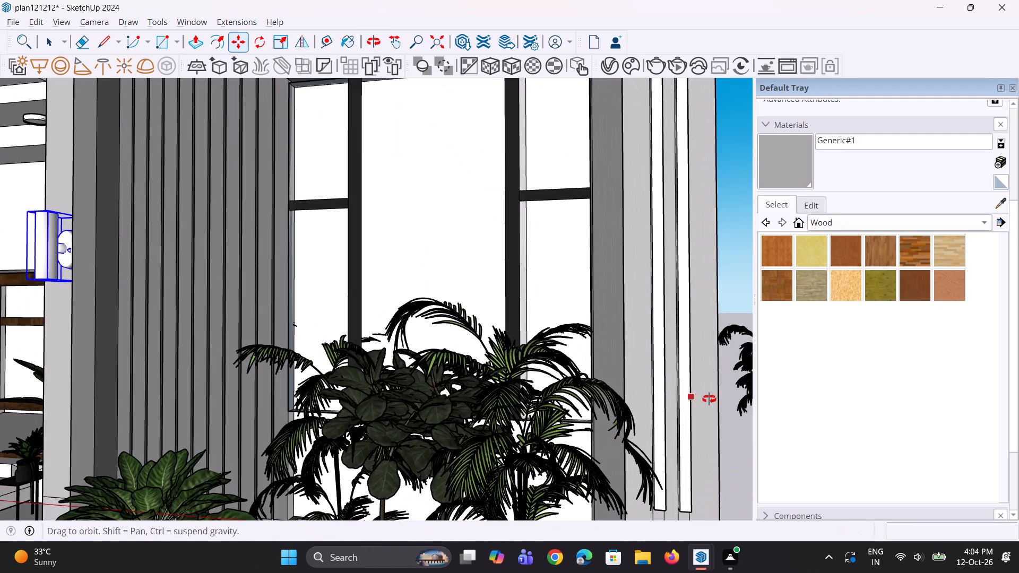
middle_click_drag(709, 399, 716, 398)
scroll(692, 400, "down", 12)
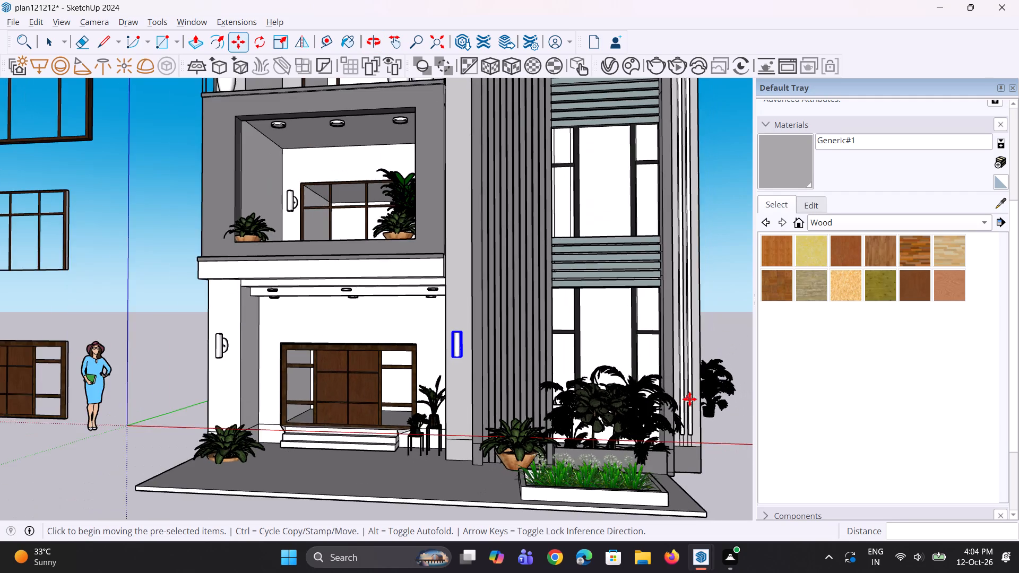
scroll(689, 399, "down", 6)
middle_click_drag(684, 395, 671, 376)
scroll(671, 376, "up", 1)
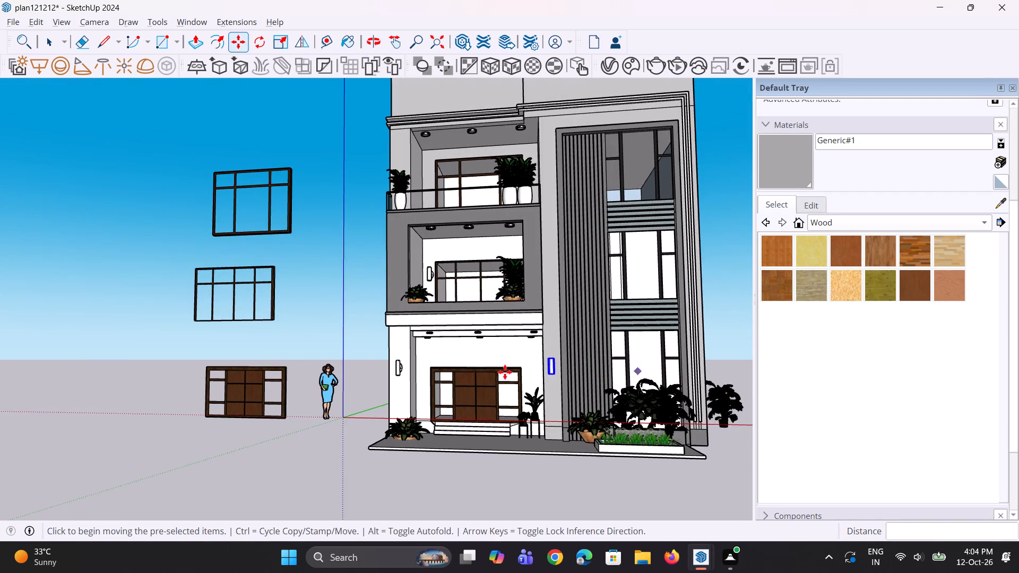
scroll(504, 372, "down", 5)
middle_click_drag(530, 386, 611, 409)
Delete the small spare object standing beside the house, near the spare palm.
key("space")
key("space")
scroll(641, 391, "up", 1)
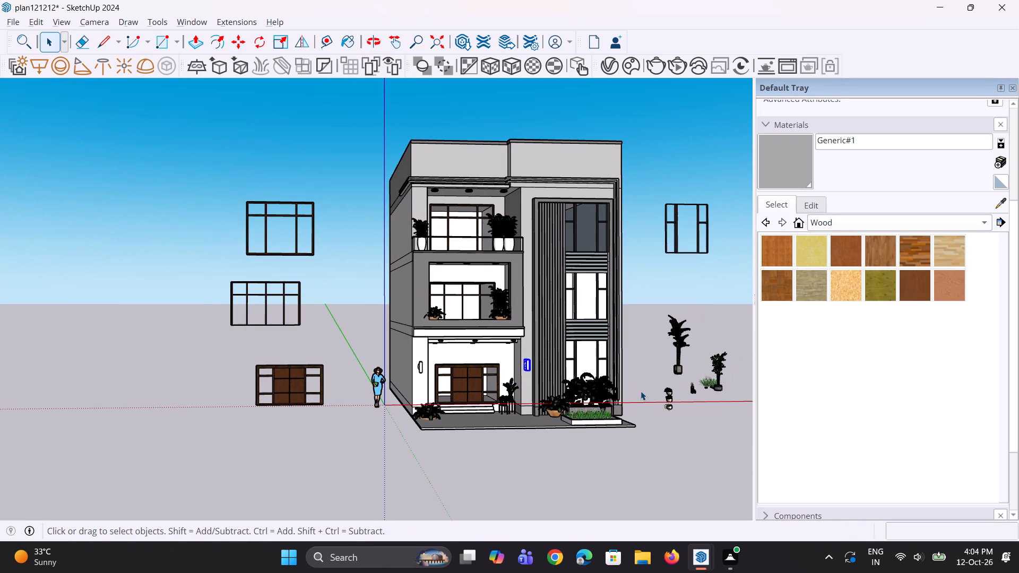
scroll(641, 391, "up", 2)
left_click(678, 406)
scroll(678, 401, "up", 3)
key("Delete")
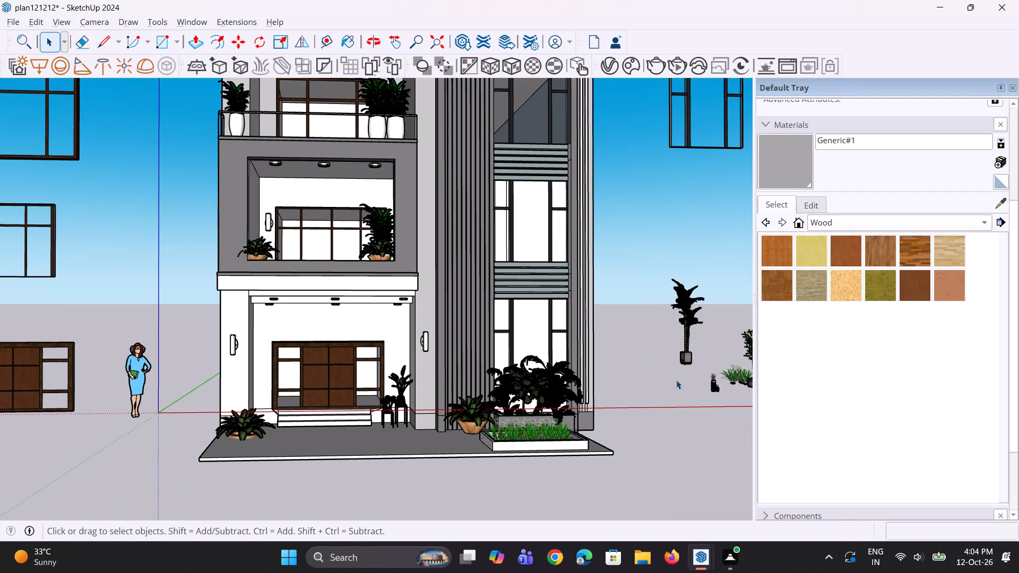
Delete the spare palm, the floating window frame, and the small plants and grass standing beside the house's louvred side.
left_click(680, 359)
key("Delete")
scroll(346, 439, "down", 4)
scroll(562, 395, "up", 2)
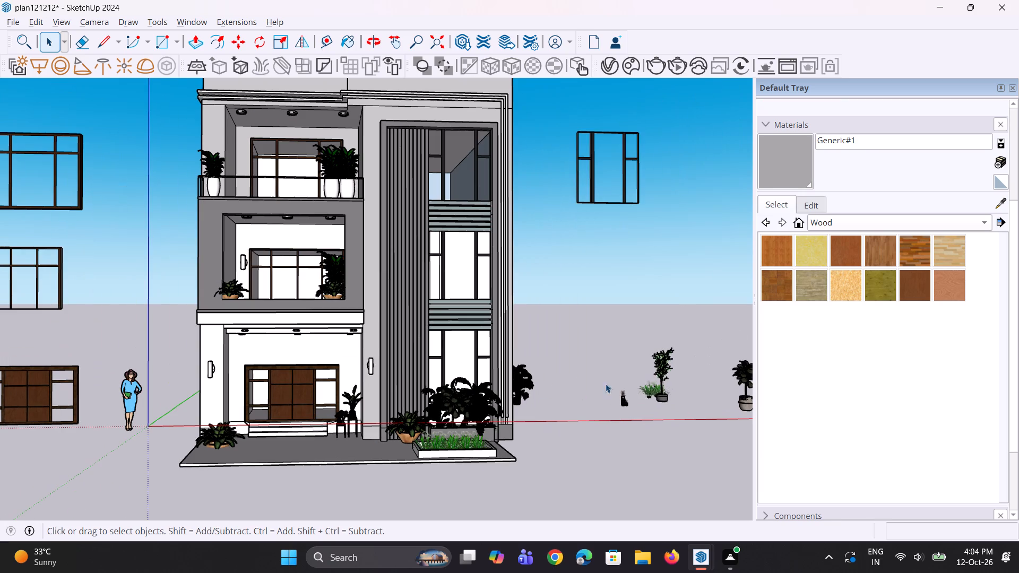
left_click_drag(547, 123, 651, 353)
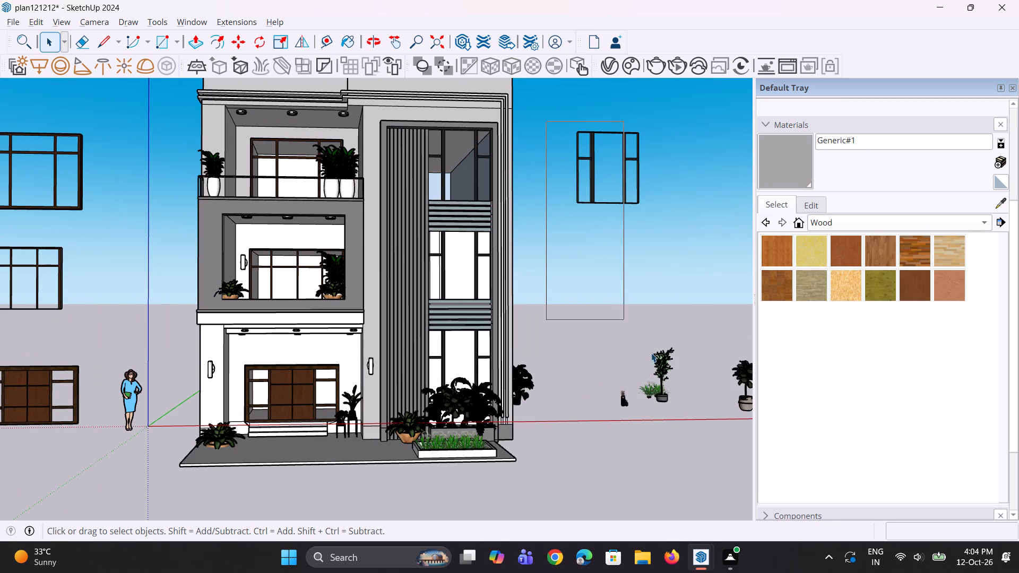
left_click_drag(651, 353, 770, 440)
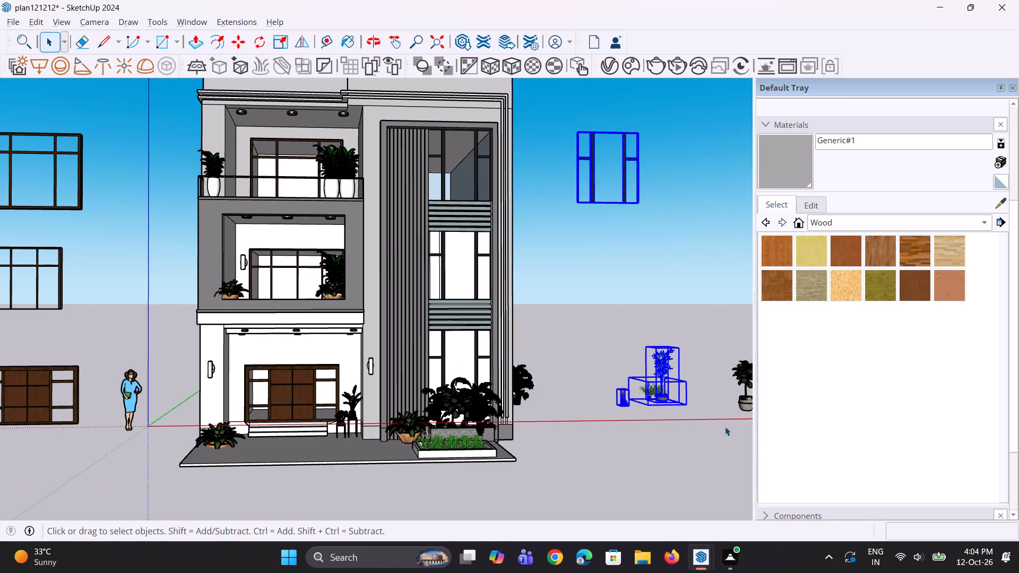
key("Delete")
Delete the remaining two spare plants on the ground beyond the house's louvred side.
middle_click_drag(685, 386, 619, 395)
left_click_drag(526, 322, 556, 381)
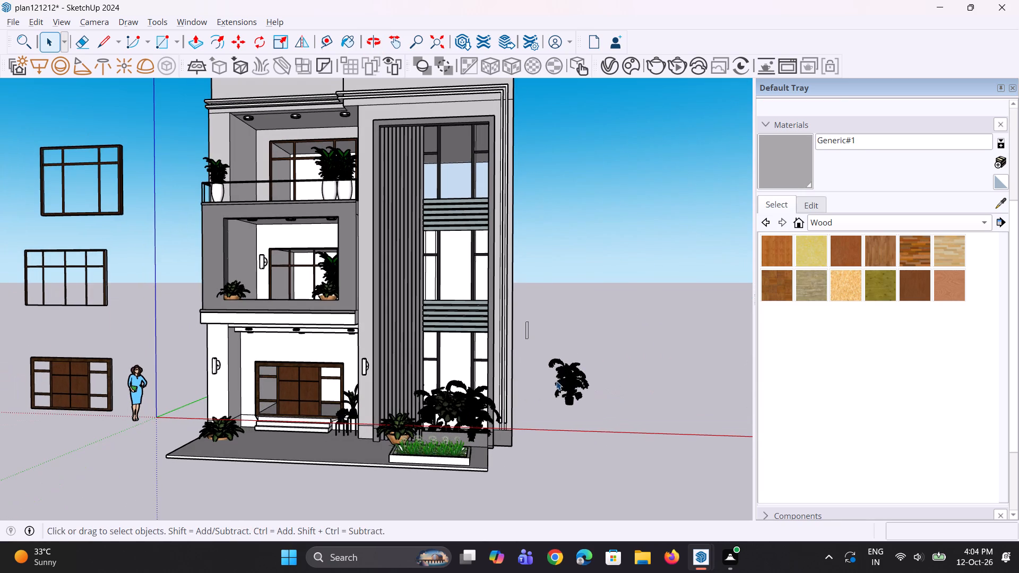
left_click_drag(556, 381, 629, 412)
key("Delete")
scroll(448, 383, "down", 4)
middle_click_drag(498, 412, 540, 409)
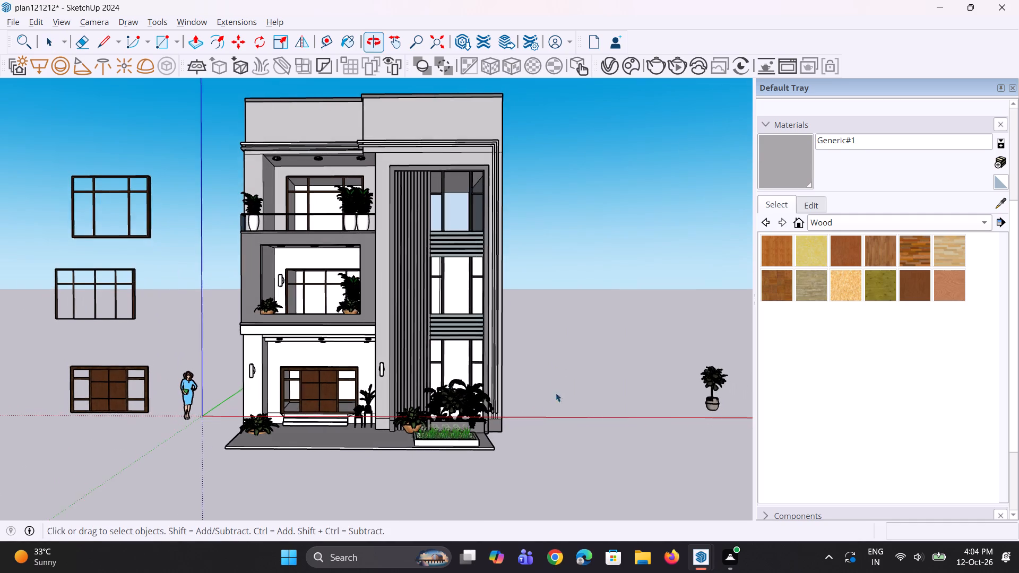
left_click_drag(554, 315, 737, 430)
key("Delete")
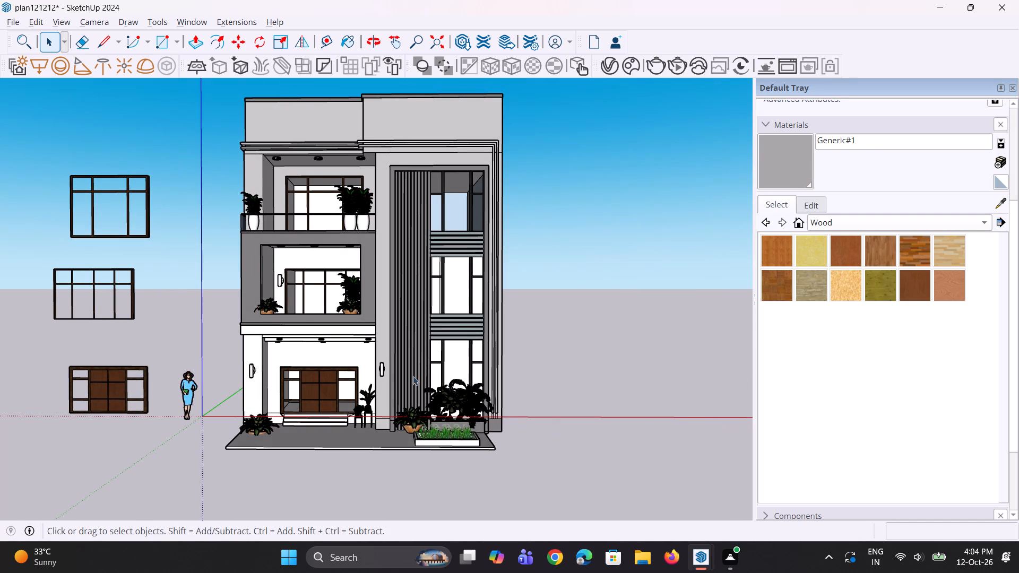
Delete the two spare window frames and the spare door frame beside the human figure.
scroll(382, 369, "down", 3)
left_click_drag(87, 164, 109, 239)
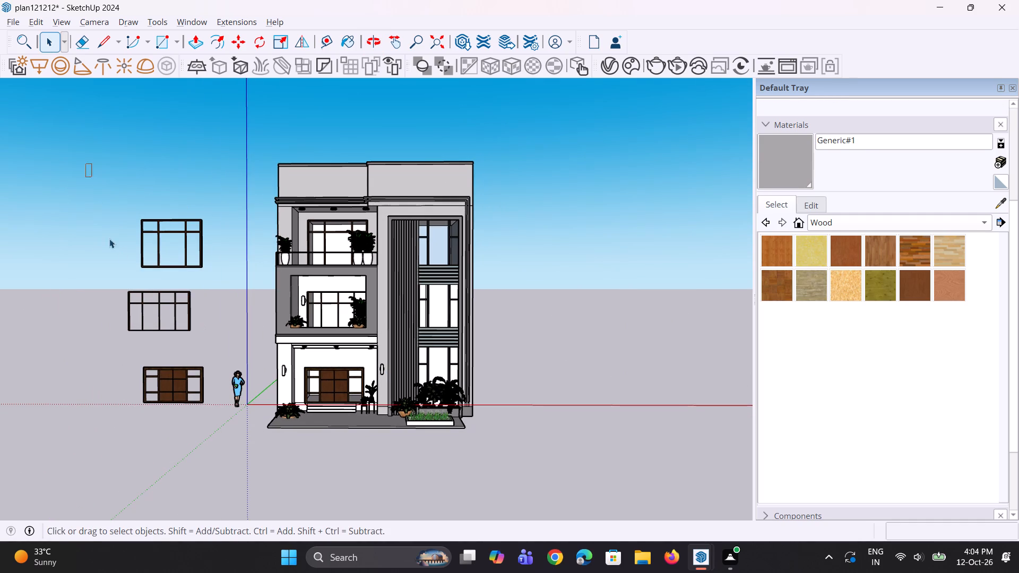
left_click_drag(109, 239, 215, 445)
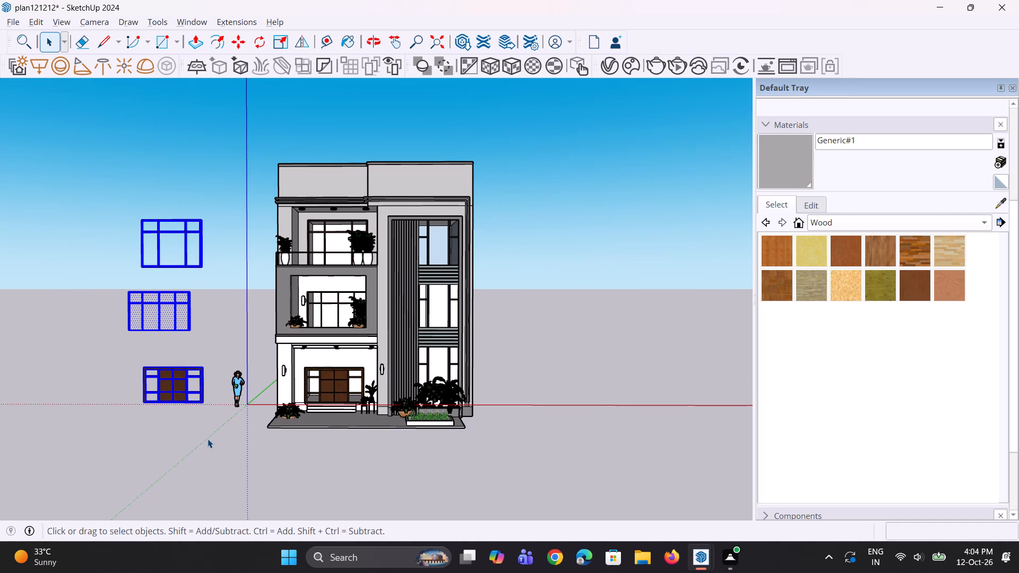
key("Delete")
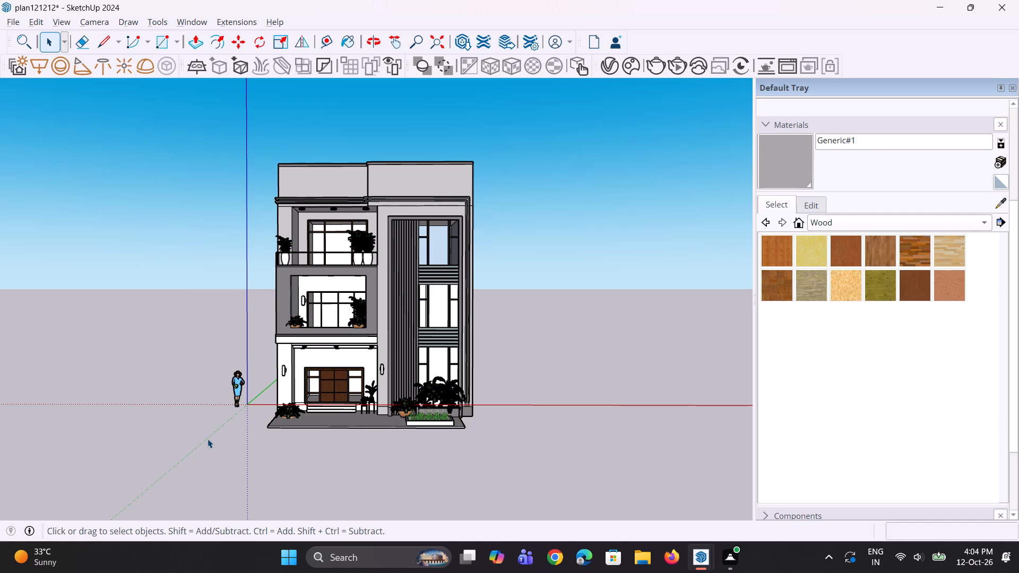
Start a V-Ray render of the front façade and close the frame buffer.
scroll(307, 389, "up", 2)
scroll(378, 367, "up", 1)
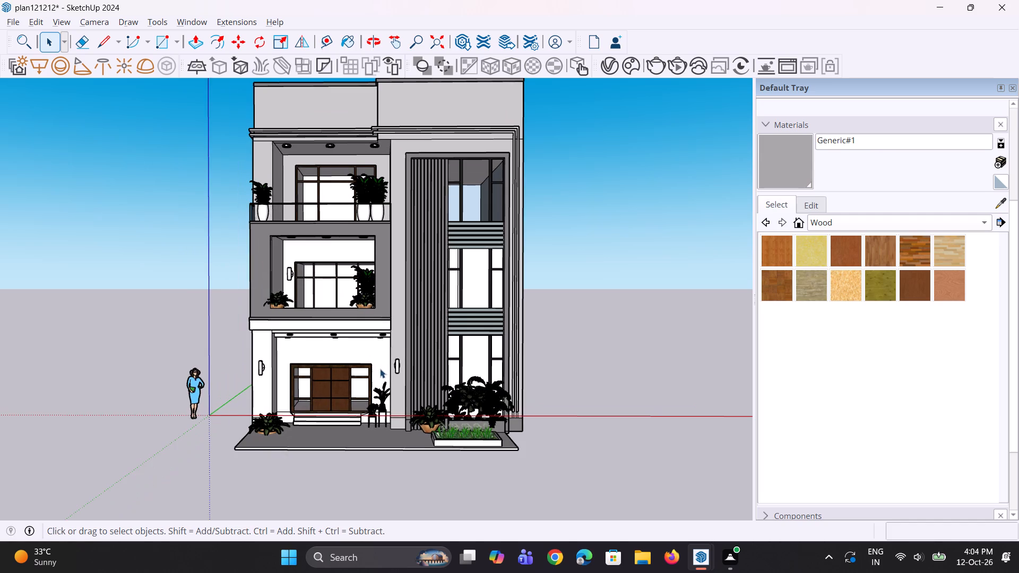
scroll(413, 406, "up", 1)
middle_click_drag(413, 406, 399, 398)
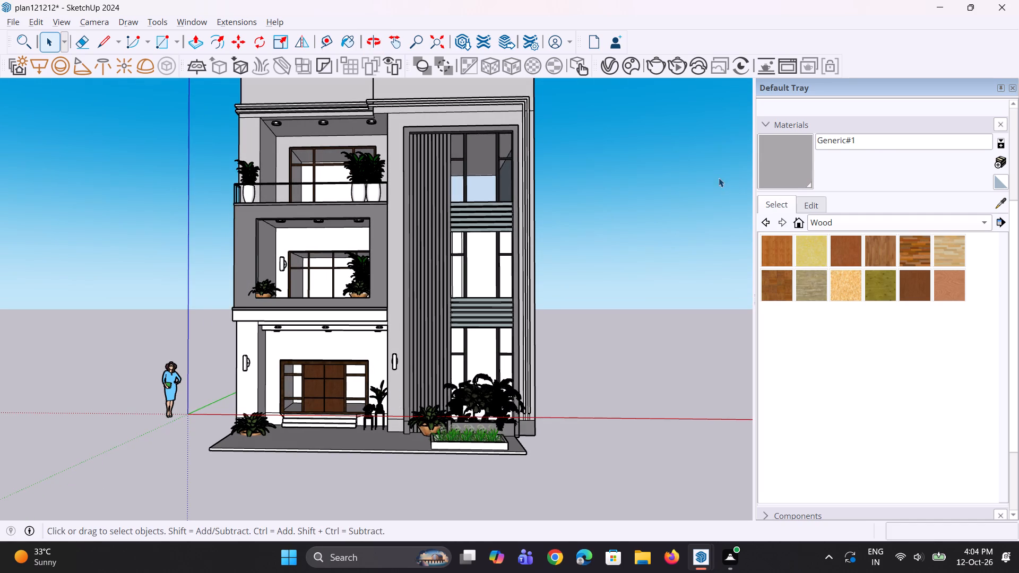
left_click(661, 63)
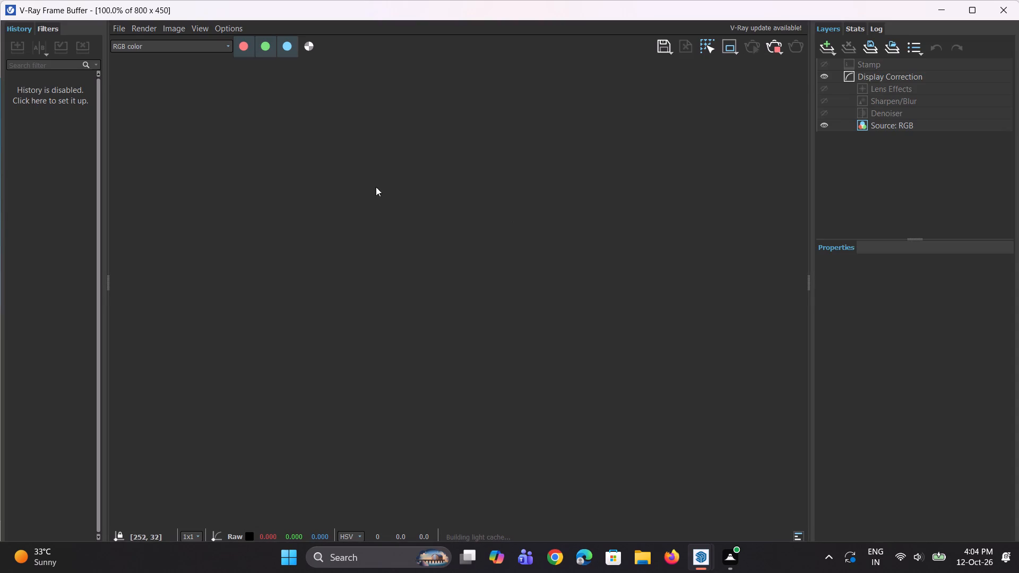
left_click(1017, 1)
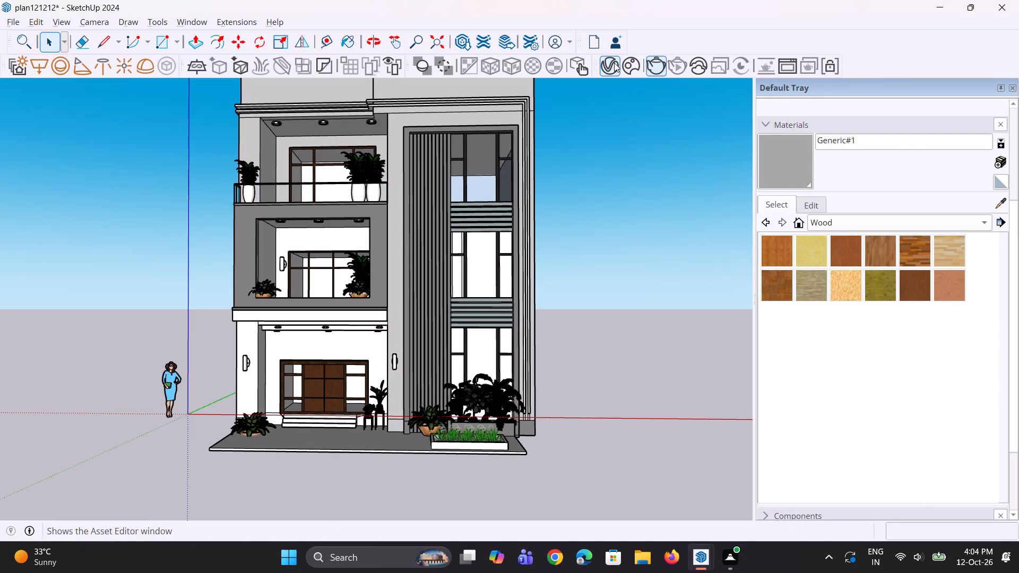
Create a new Generic V-Ray material and set its diffuse colour to a light grey.
left_click(614, 63)
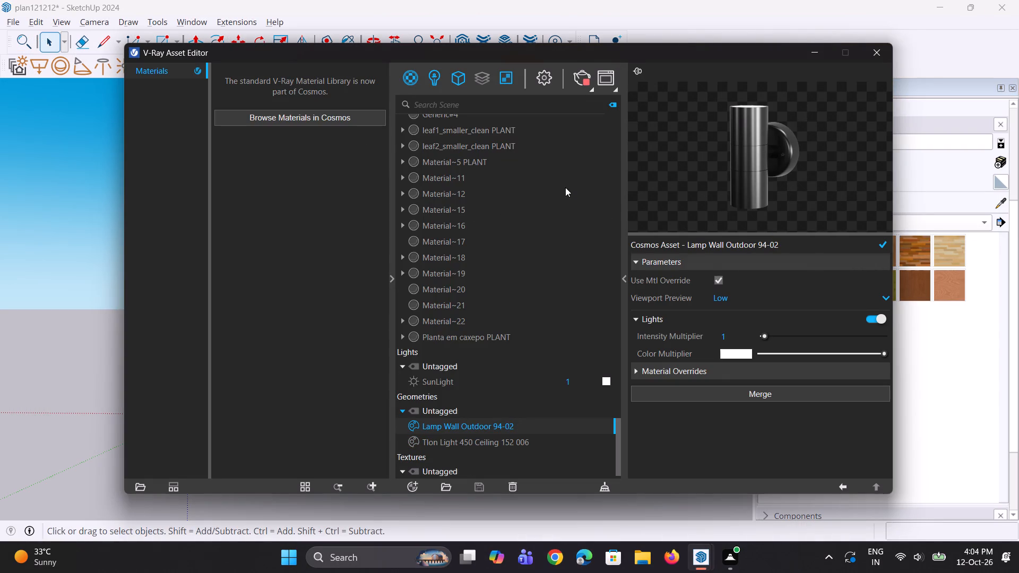
right_click(418, 75)
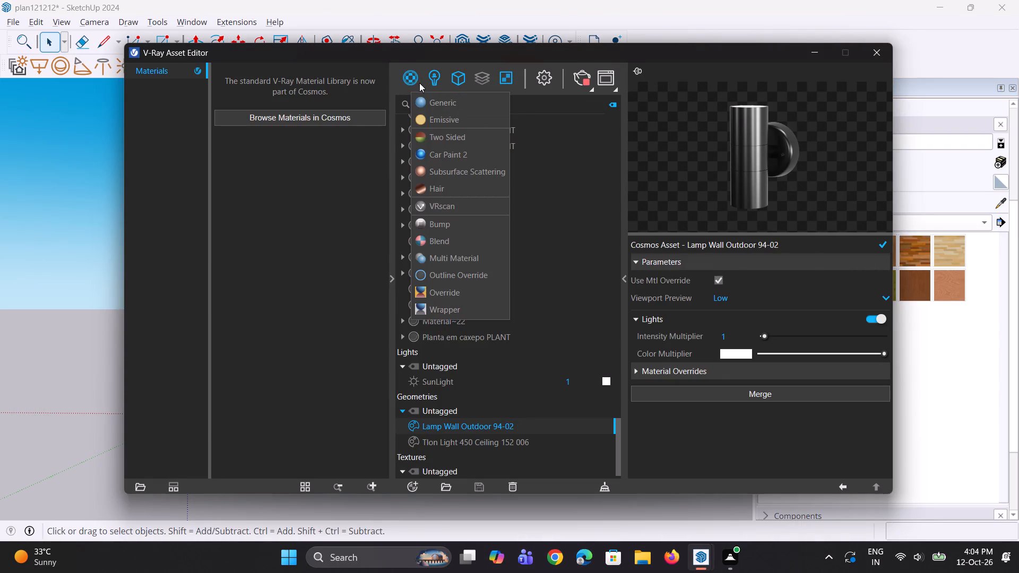
left_click(424, 106)
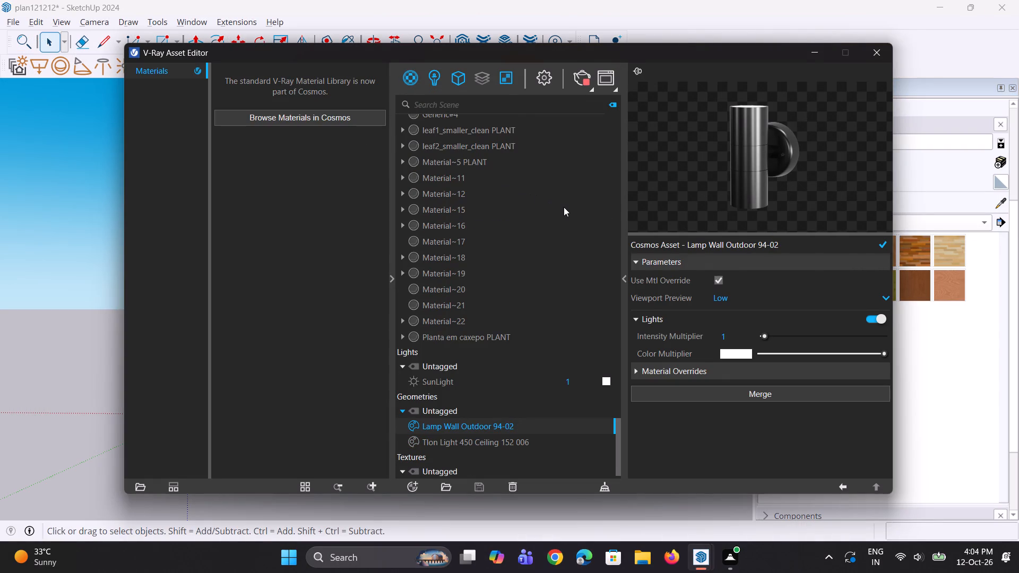
left_click(738, 300)
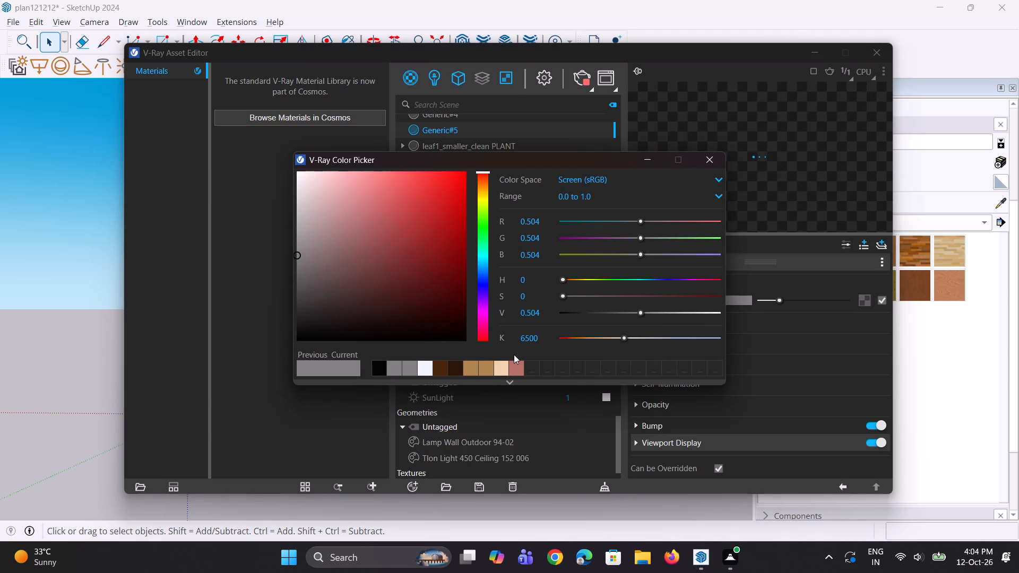
left_click(390, 369)
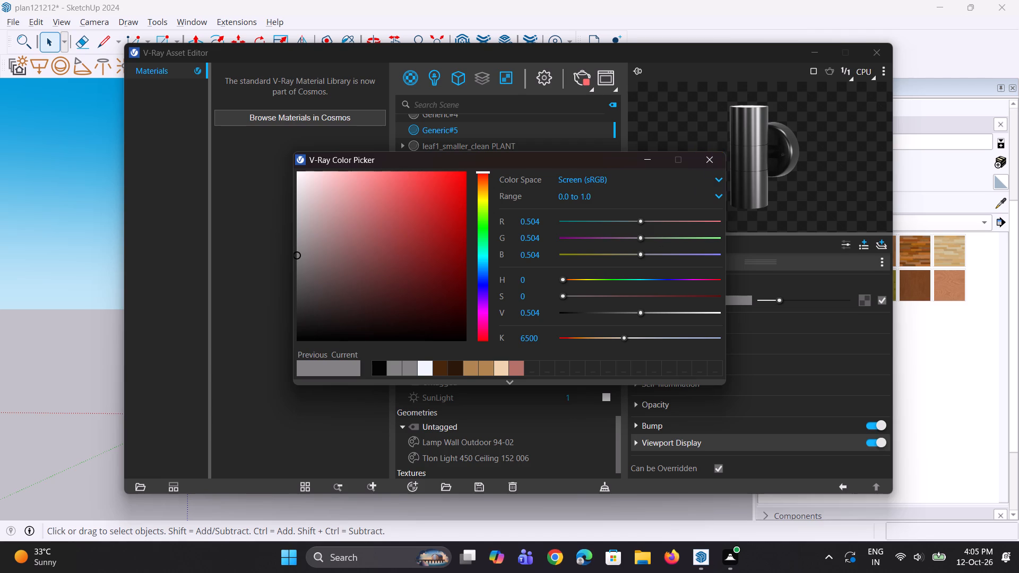
left_click(705, 162)
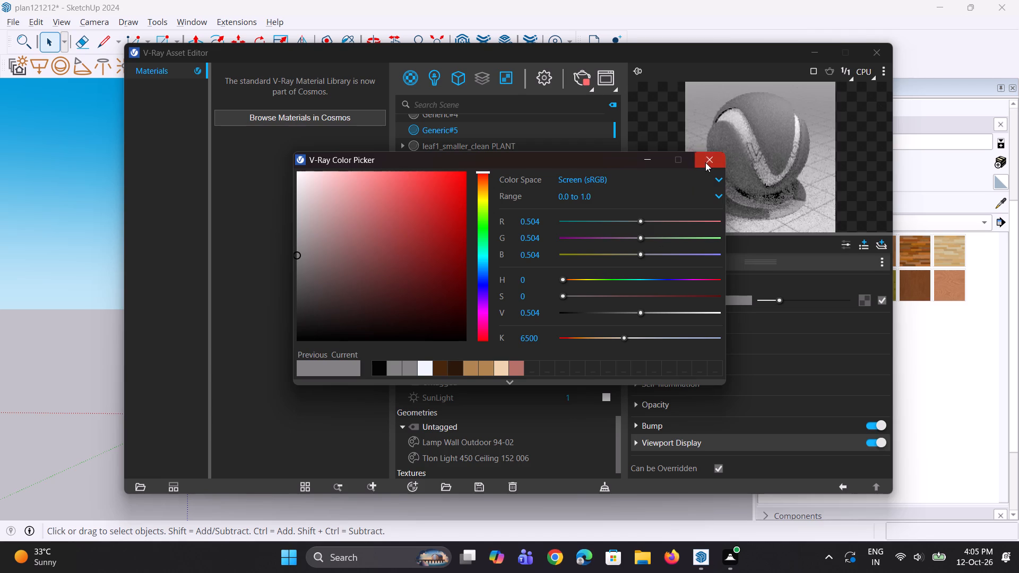
scroll(779, 307, "up", 1)
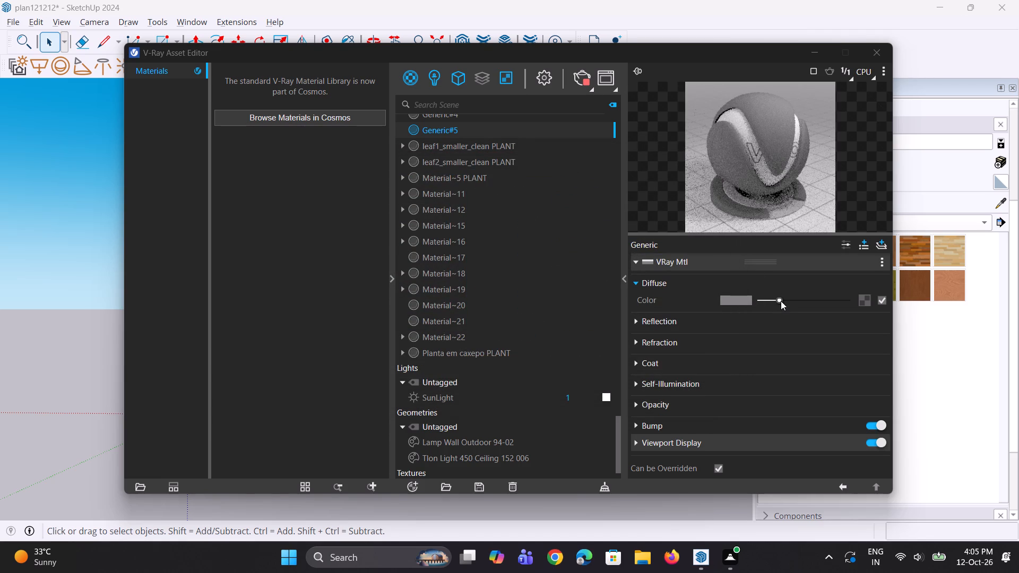
left_click_drag(781, 301, 792, 301)
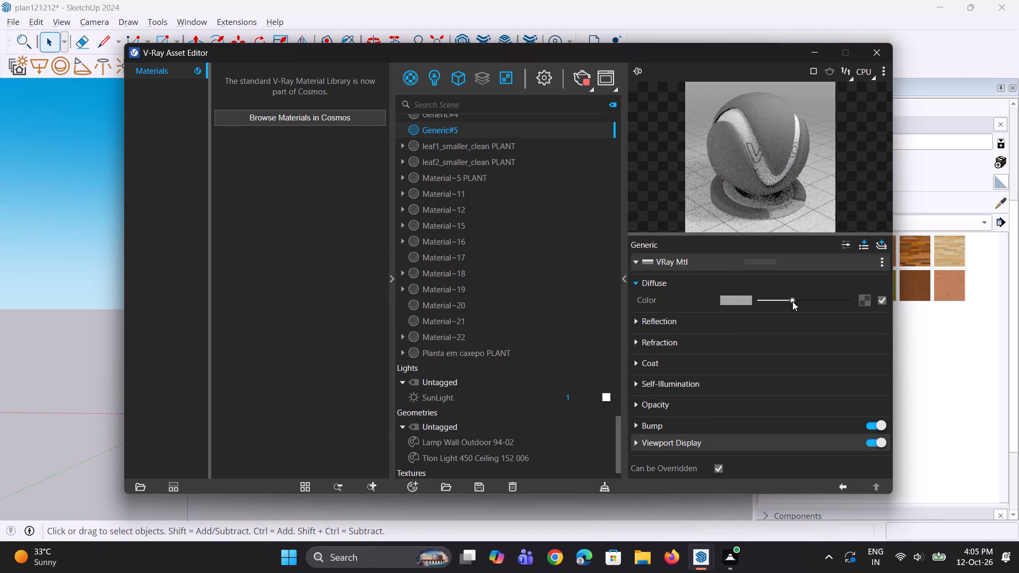
left_click_drag(792, 301, 800, 302)
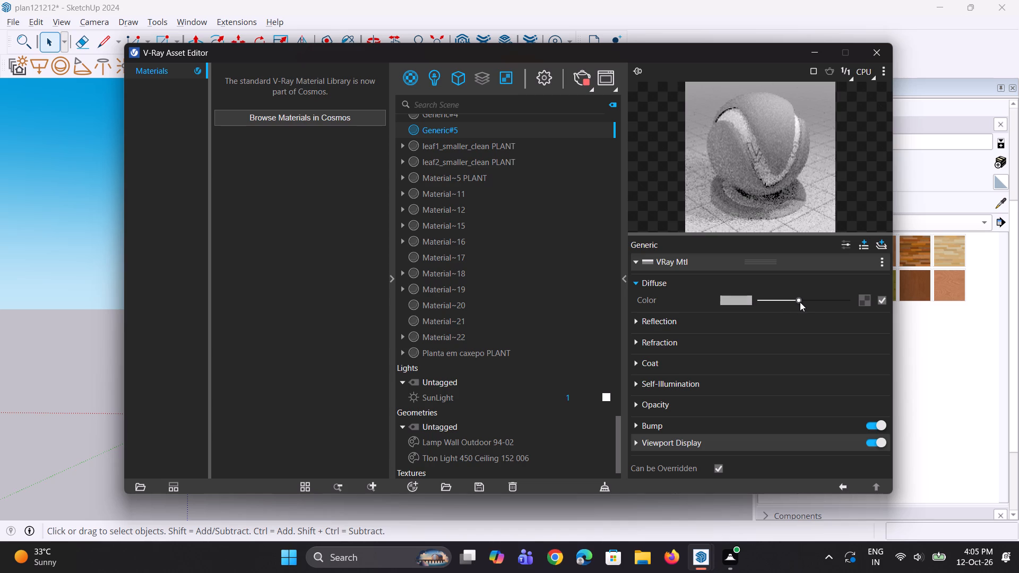
left_click_drag(800, 302, 806, 303)
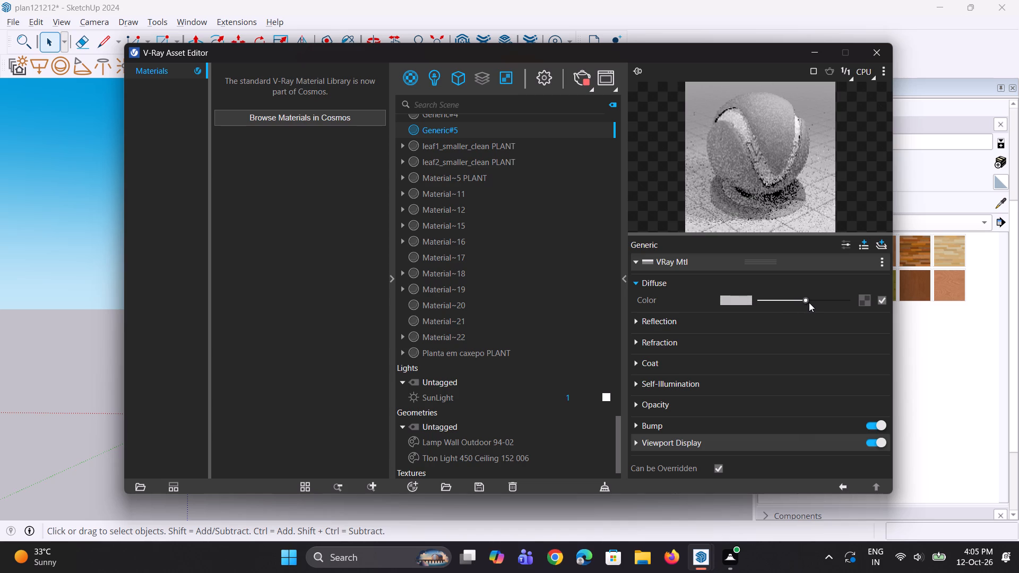
left_click(809, 302)
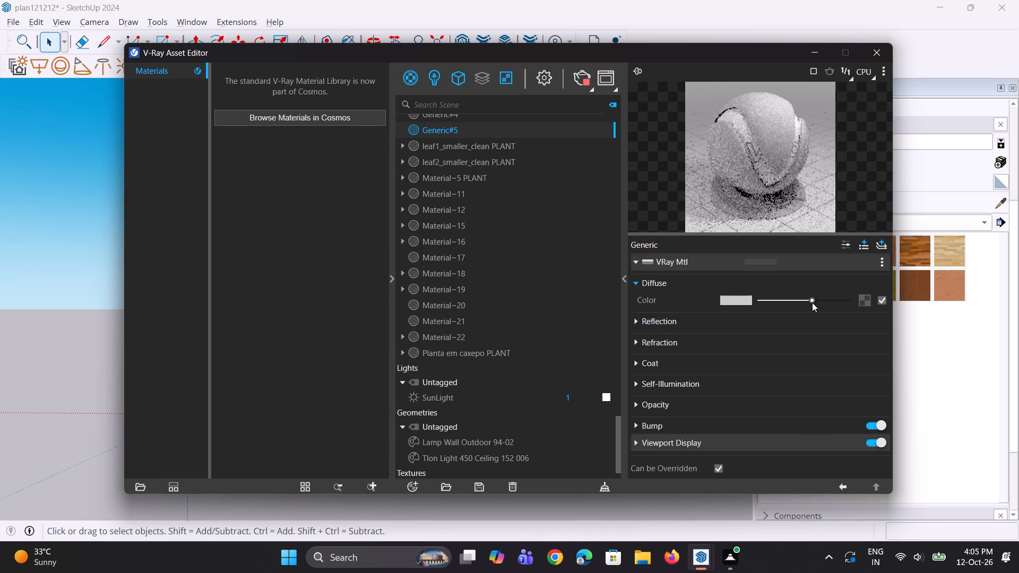
double_click(770, 212)
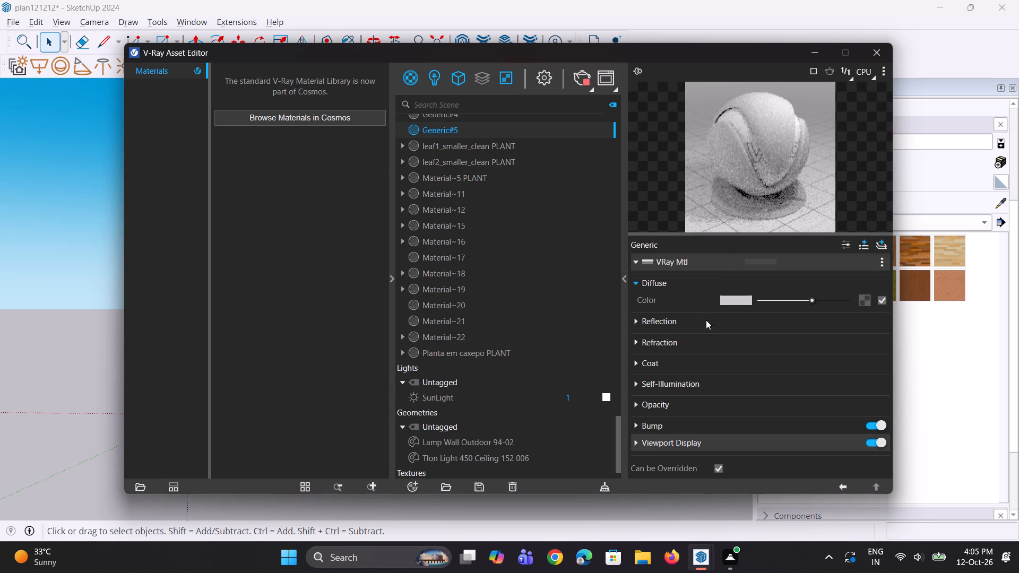
Give the new light grey material a dark grey reflection colour and a reflection glossiness of 0.95.
left_click(695, 321)
left_click_drag(760, 340, 770, 342)
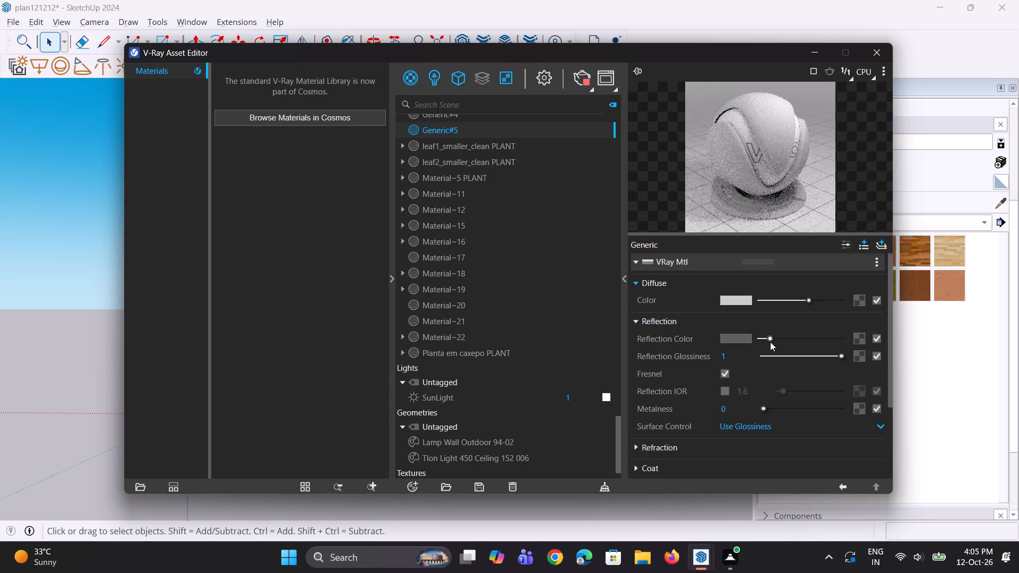
left_click_drag(735, 358, 683, 358)
type("0.95")
key("Return")
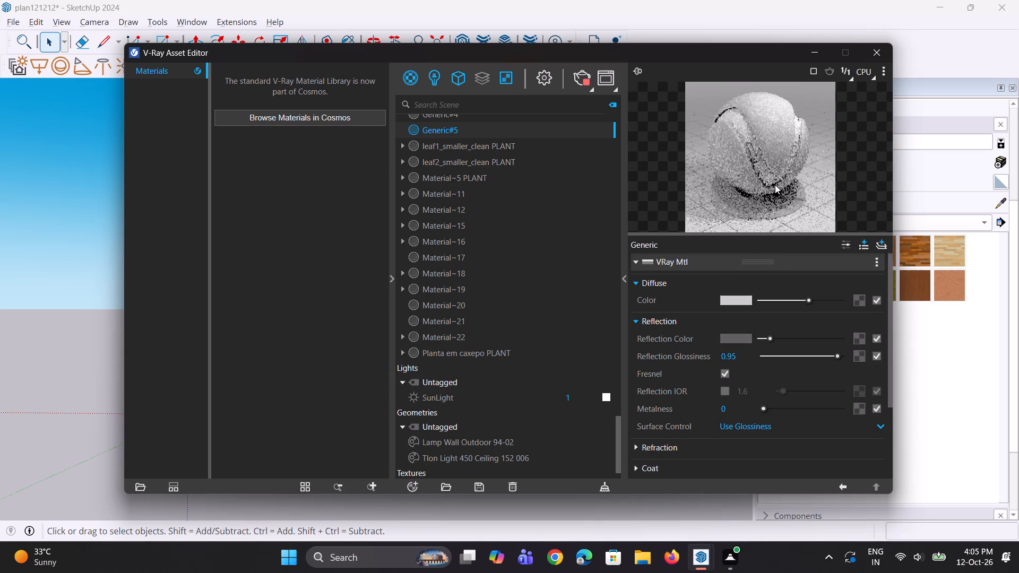
double_click(765, 162)
left_click(804, 53)
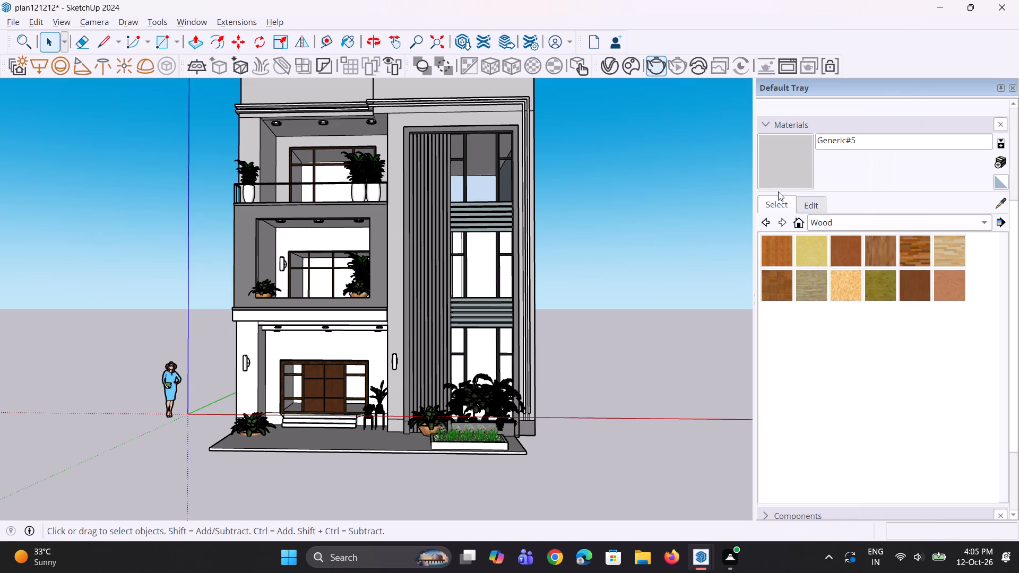
Paint the entrance's back wall, the white pillar's front and inner faces, and the opposite pillar's inner face with Generic#5.
left_click(778, 192)
left_click(773, 168)
scroll(373, 334, "up", 4)
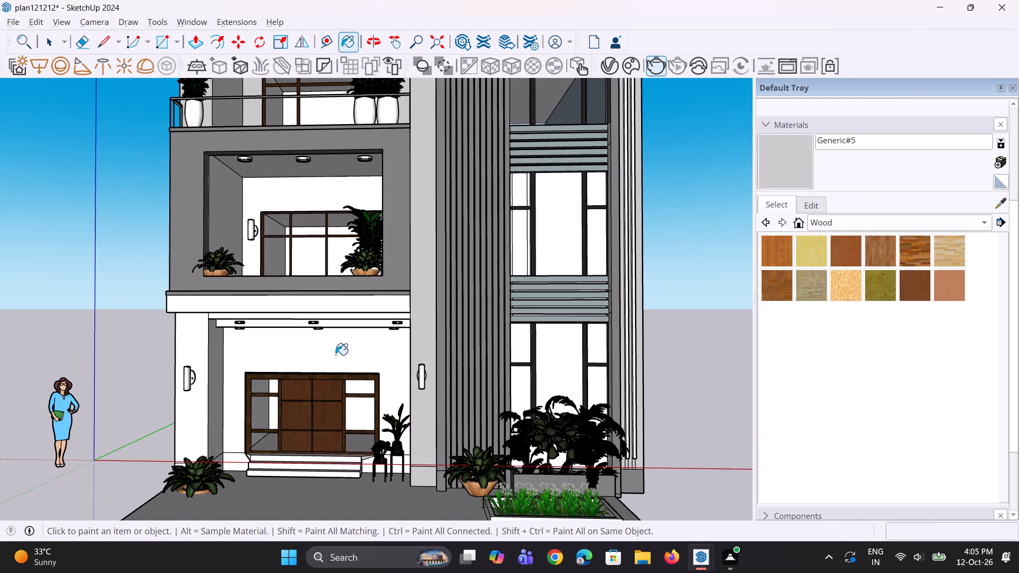
left_click(336, 355)
middle_click_drag(361, 371, 307, 335)
scroll(280, 336, "up", 7)
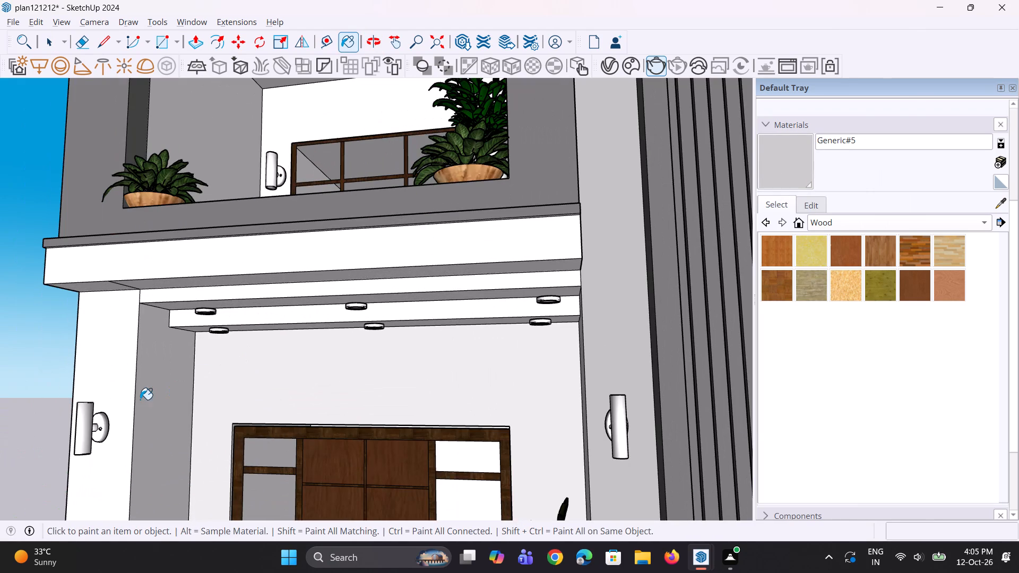
left_click(148, 402)
left_click(118, 352)
middle_click_drag(162, 393, 358, 411)
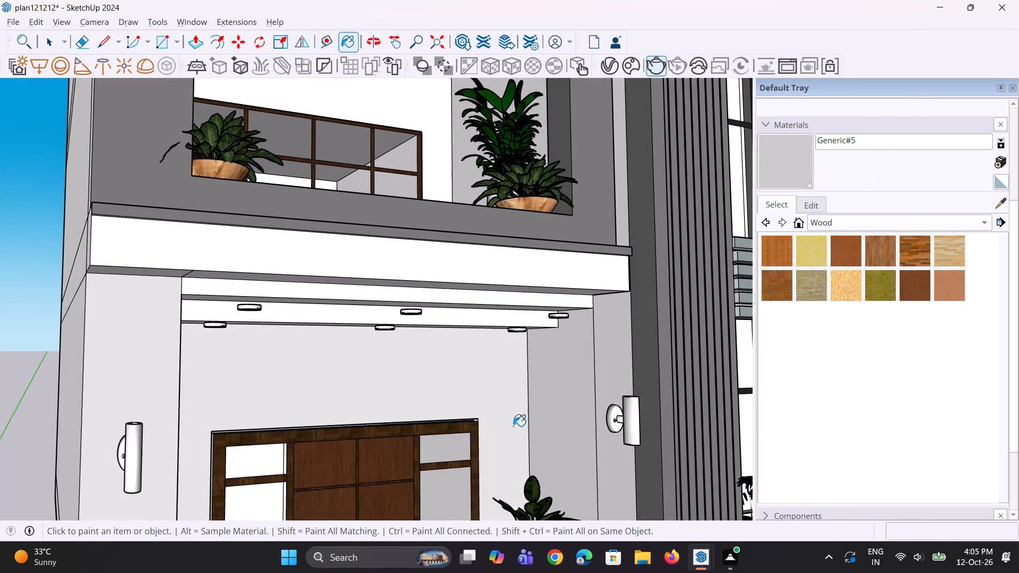
left_click(533, 428)
Paint the stepped entrance ceiling, its soffits and the white fascia band above the entrance with the light grey Generic#5 material.
middle_click_drag(487, 415, 437, 275)
scroll(441, 285, "up", 1)
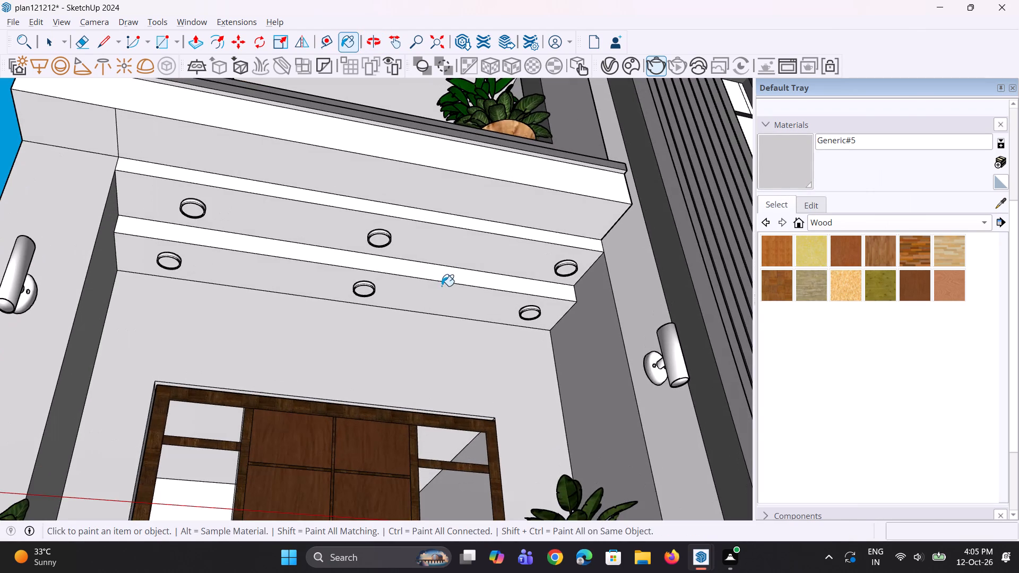
left_click(442, 292)
left_click(446, 279)
left_click(457, 261)
left_click(478, 224)
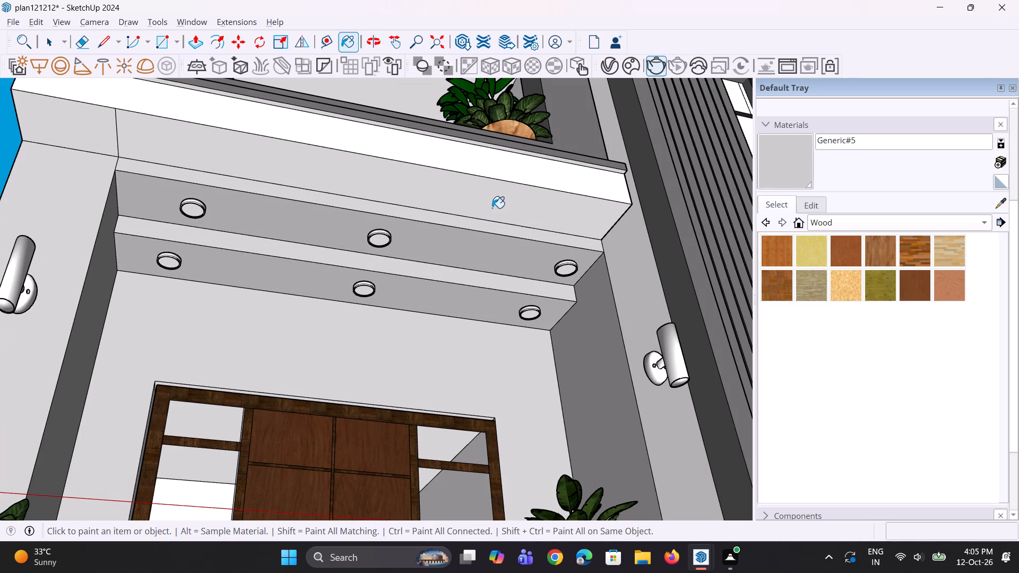
left_click(492, 208)
left_click(514, 177)
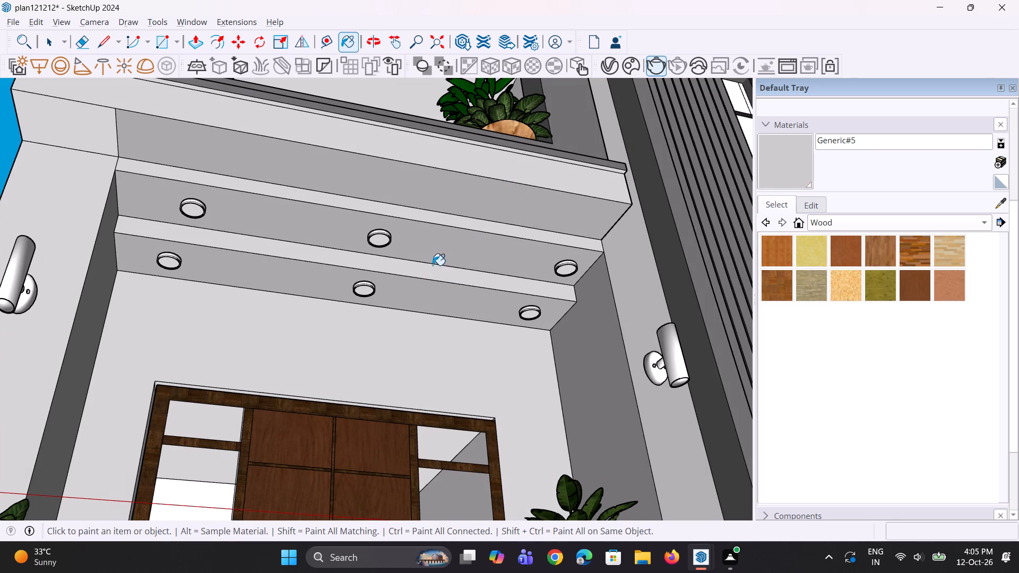
scroll(433, 265, "down", 5)
left_click(103, 140)
middle_click_drag(469, 261, 437, 347)
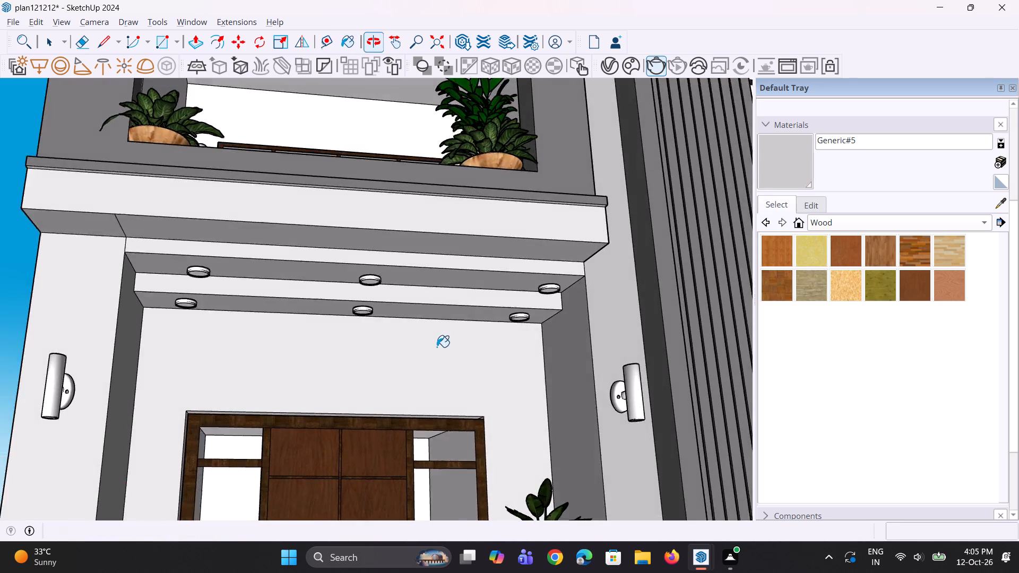
Paint the middle-floor balcony's back wall and both of its side walls with the light grey Generic#5 material.
scroll(434, 344, "down", 5)
middle_click_drag(454, 322, 447, 432)
scroll(368, 231, "up", 2)
left_click(398, 121)
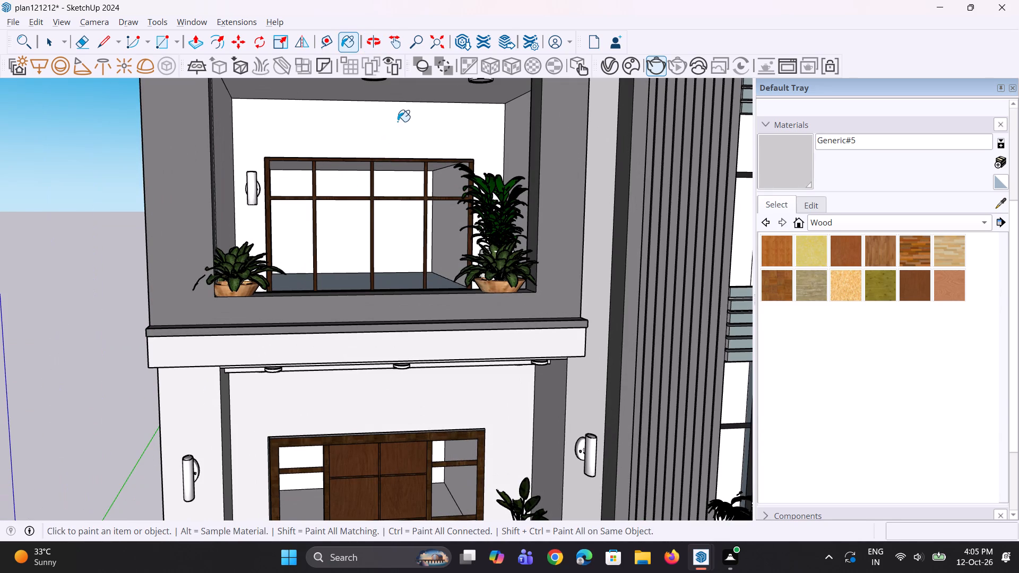
middle_click_drag(592, 260, 439, 258)
left_click(279, 202)
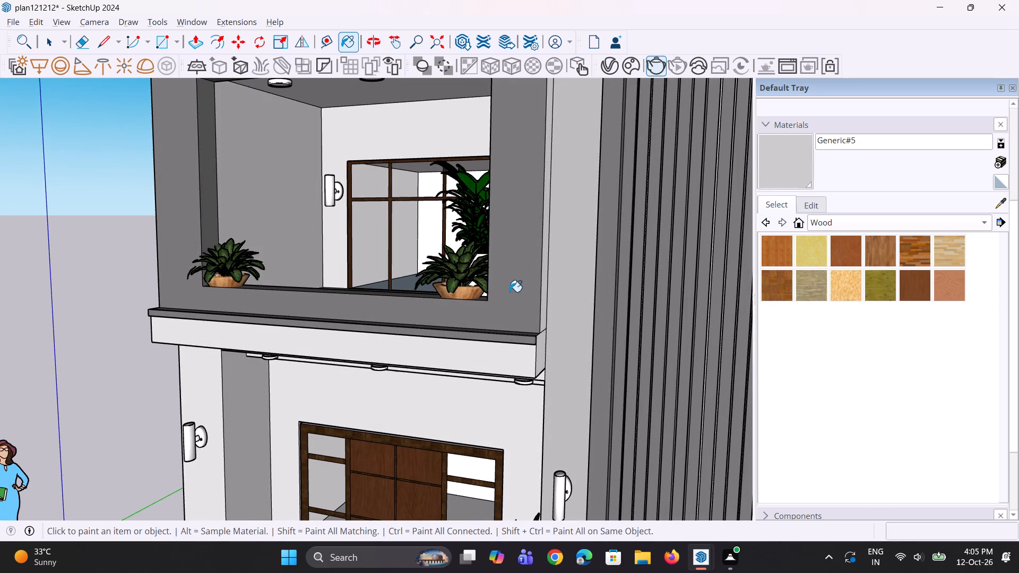
middle_click_drag(515, 292, 596, 289)
scroll(354, 247, "up", 2)
middle_click_drag(375, 255, 529, 301)
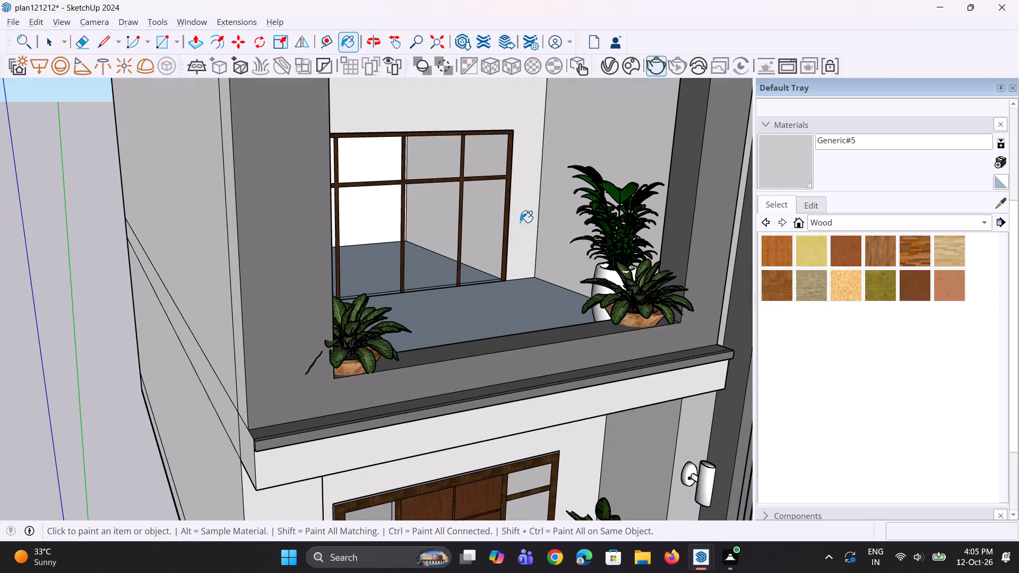
left_click(582, 232)
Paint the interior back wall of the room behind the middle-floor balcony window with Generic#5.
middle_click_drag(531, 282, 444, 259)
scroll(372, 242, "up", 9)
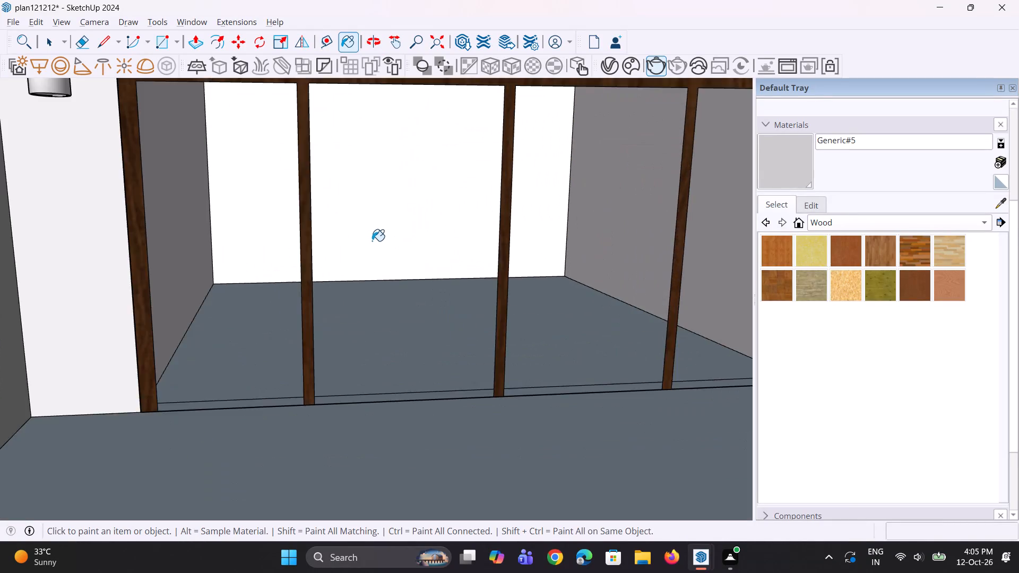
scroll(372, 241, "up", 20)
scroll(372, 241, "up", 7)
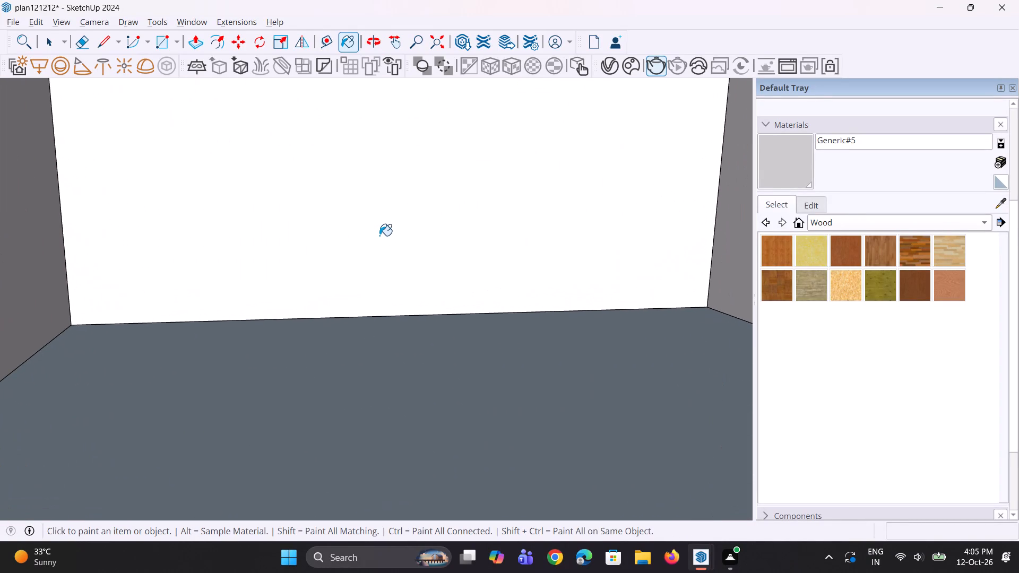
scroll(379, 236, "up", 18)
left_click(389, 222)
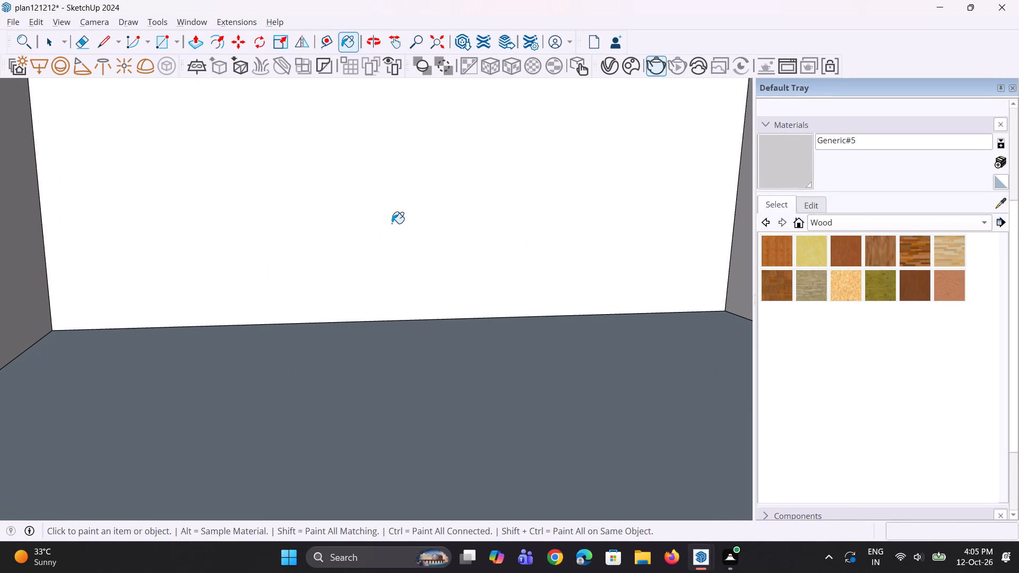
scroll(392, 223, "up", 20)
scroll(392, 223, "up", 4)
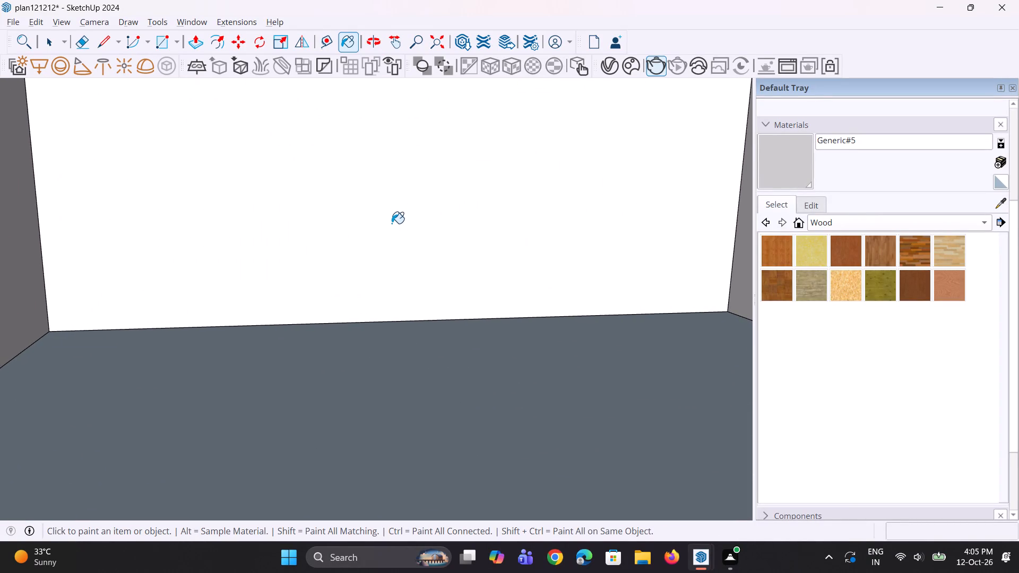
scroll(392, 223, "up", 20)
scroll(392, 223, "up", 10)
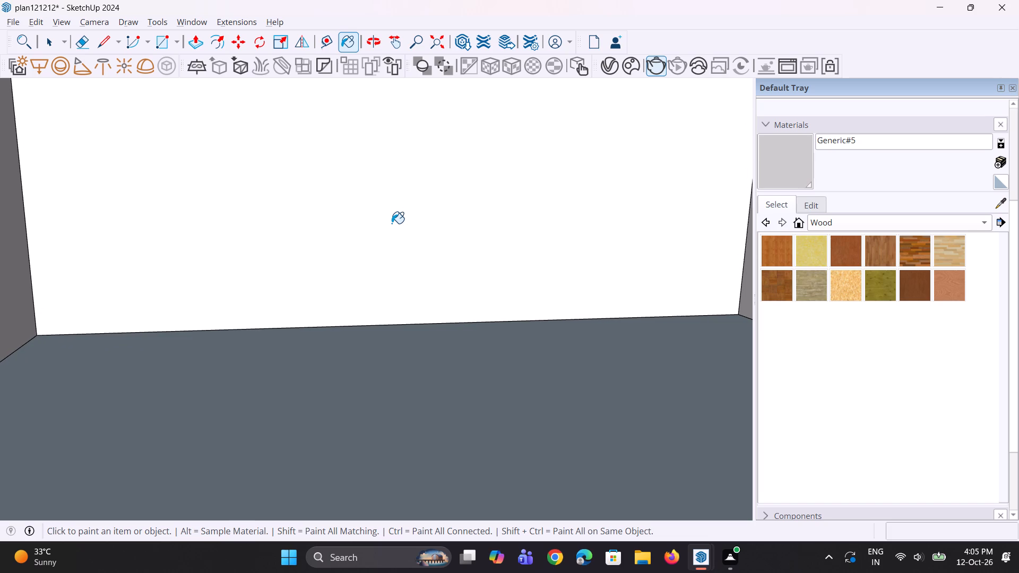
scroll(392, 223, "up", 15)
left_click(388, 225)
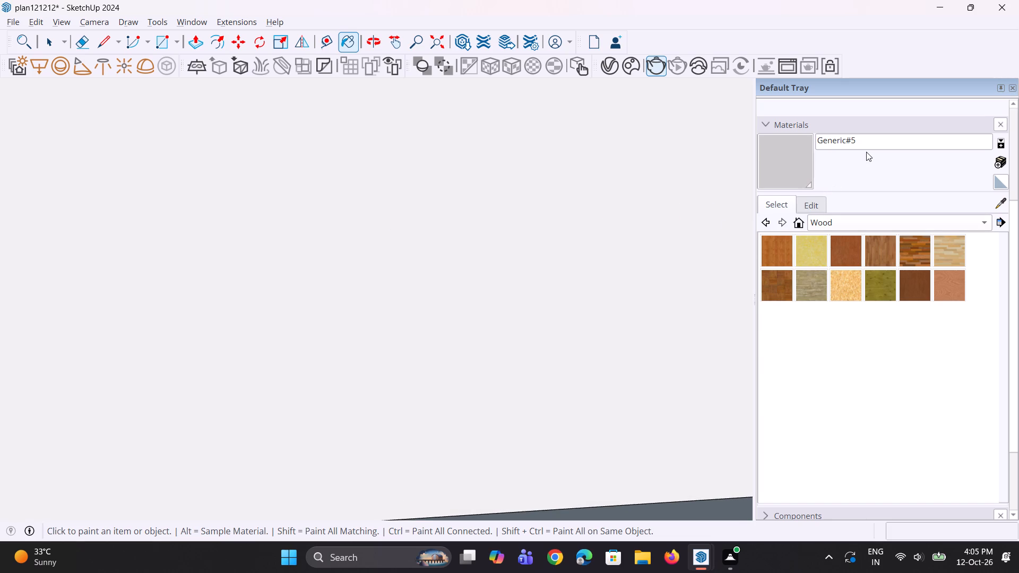
Try Color C01 and Color D02 from the Colors collection on the middle-floor room's back wall, settling on Color C02.
left_click(830, 224)
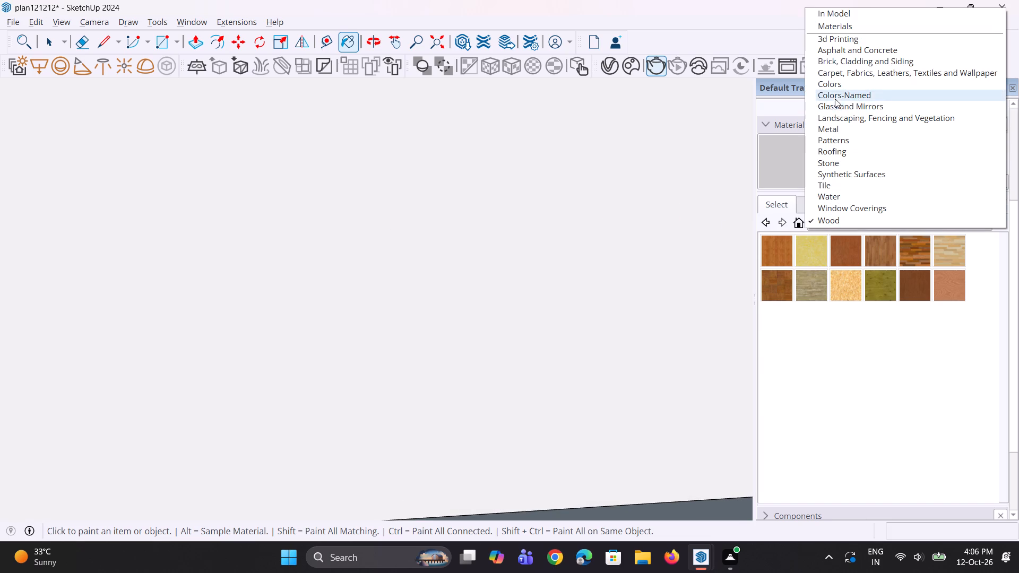
left_click(838, 92)
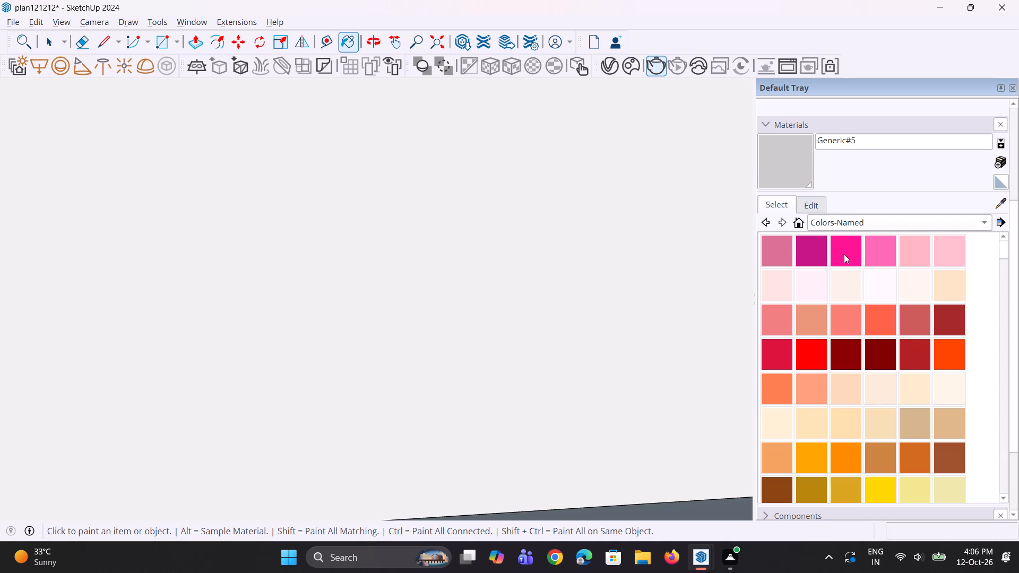
left_click(867, 224)
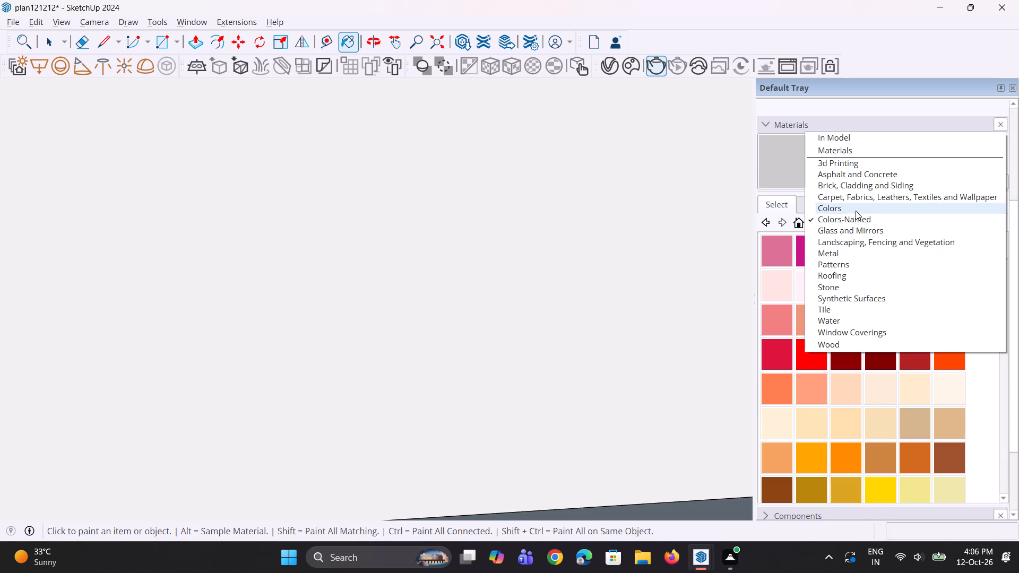
left_click(856, 210)
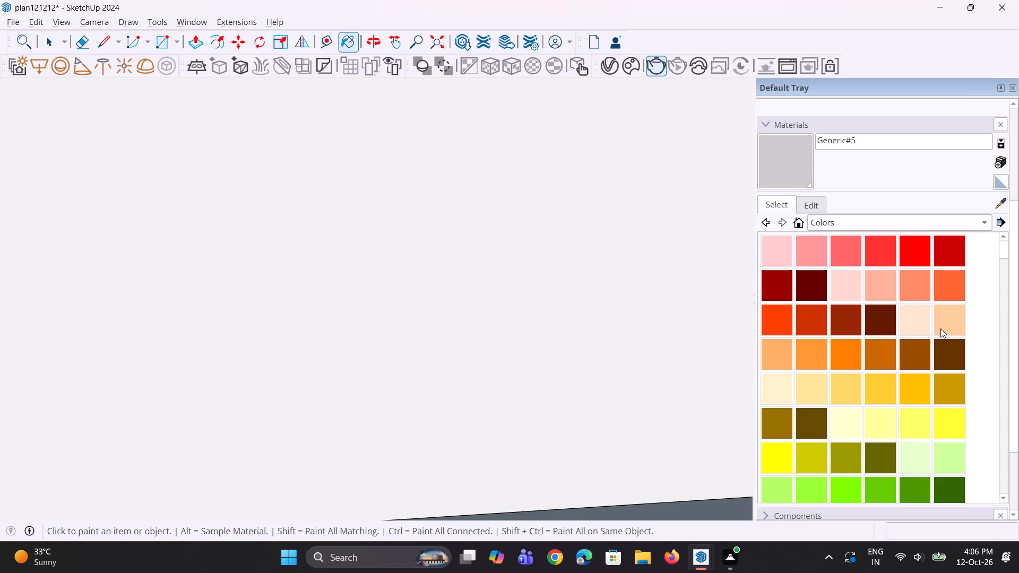
left_click(910, 328)
left_click(601, 336)
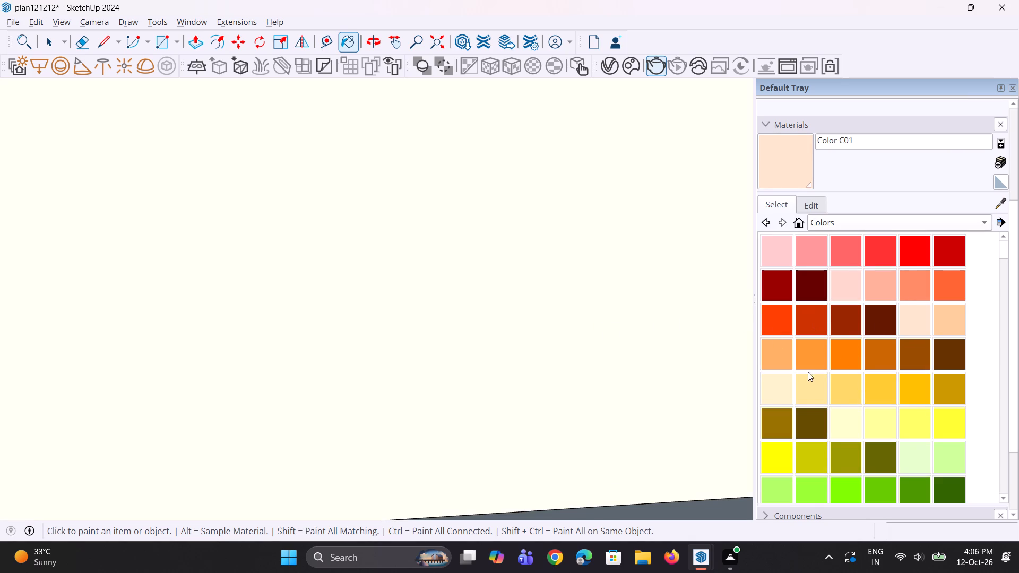
left_click(806, 381)
left_click(711, 343)
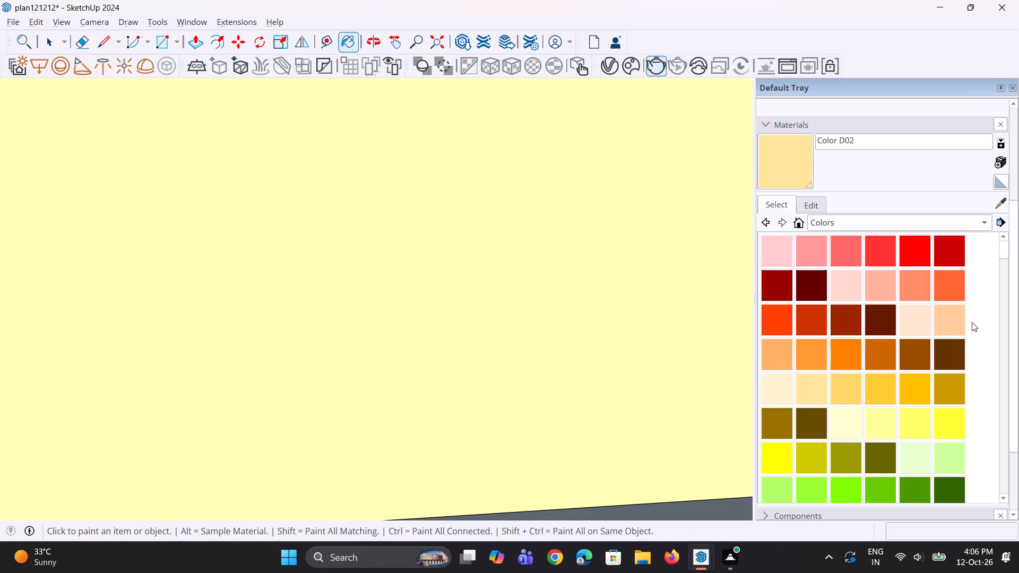
left_click(940, 325)
left_click(661, 371)
Paint the interior back wall of the room behind the top-floor balcony window with Color C02.
scroll(533, 403, "down", 7)
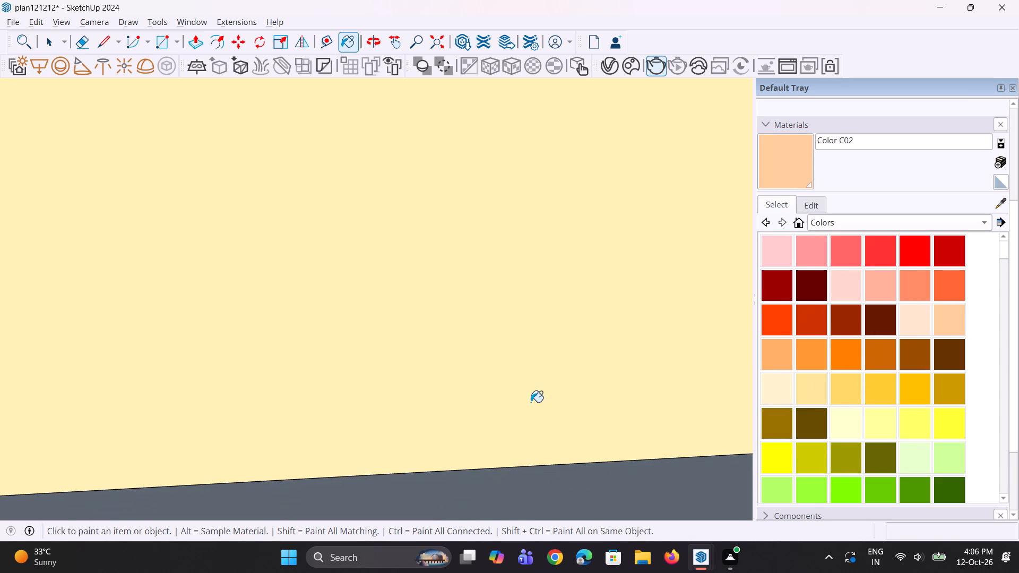
scroll(531, 402, "down", 20)
scroll(531, 402, "down", 14)
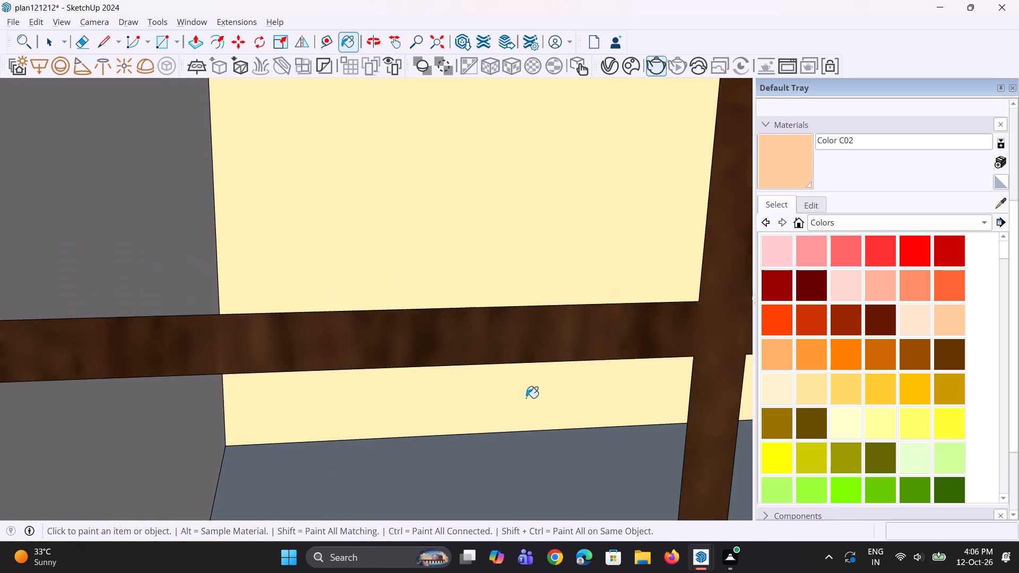
scroll(524, 396, "down", 20)
scroll(524, 396, "down", 17)
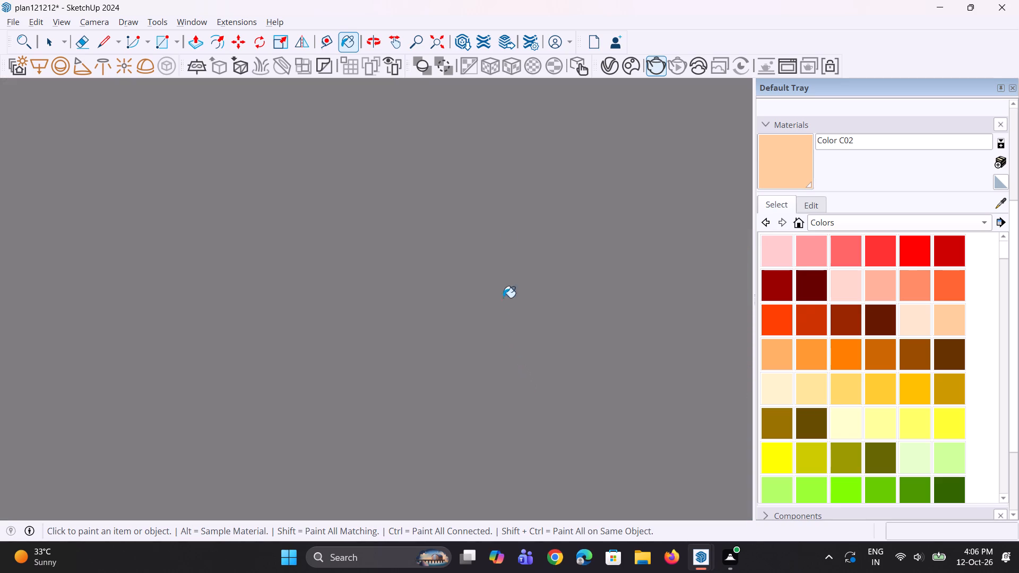
left_click(442, 41)
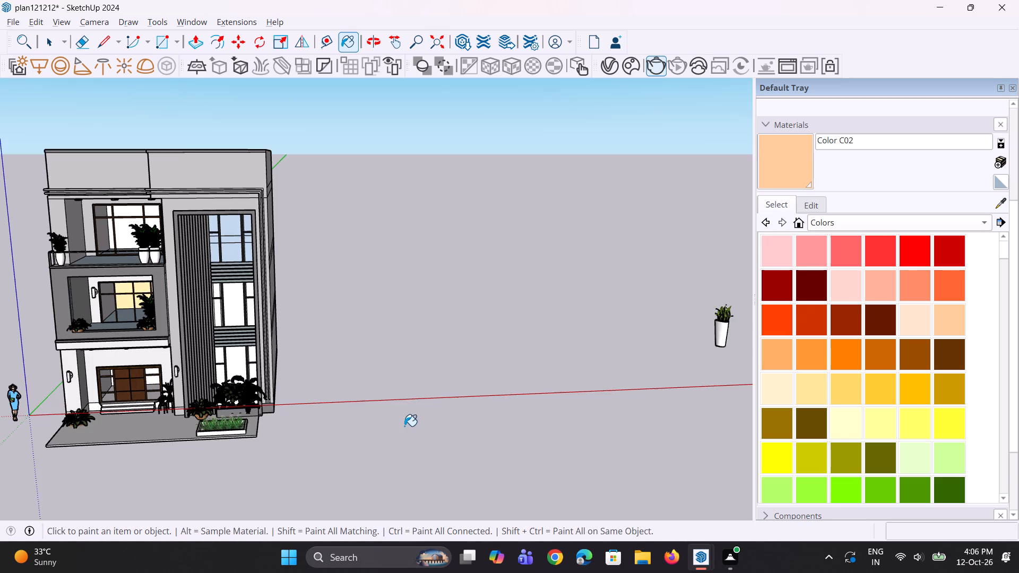
middle_click_drag(116, 370, 171, 306)
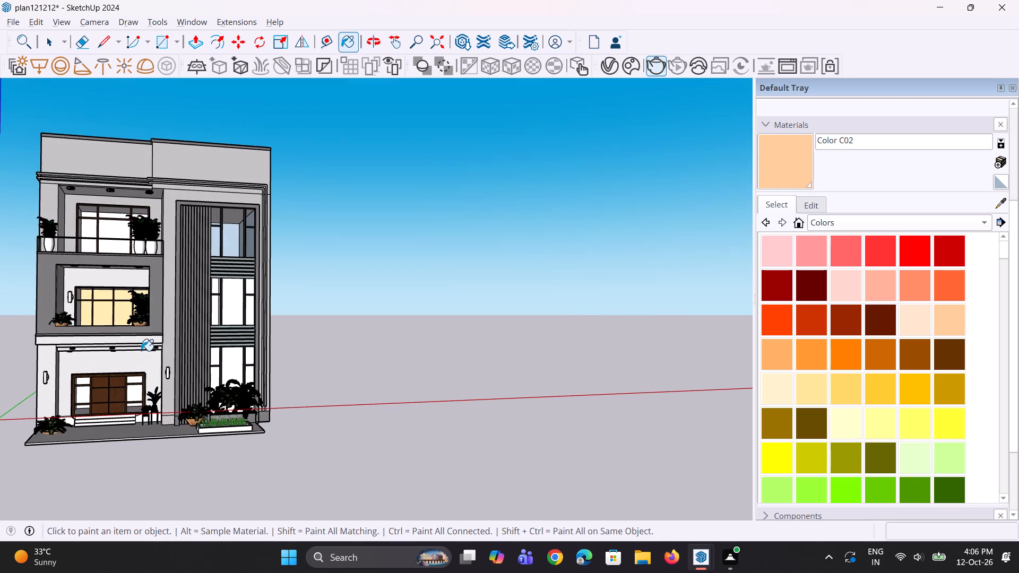
scroll(157, 361, "down", 3)
scroll(62, 264, "up", 4)
scroll(123, 245, "up", 3)
middle_click_drag(115, 281, 112, 317)
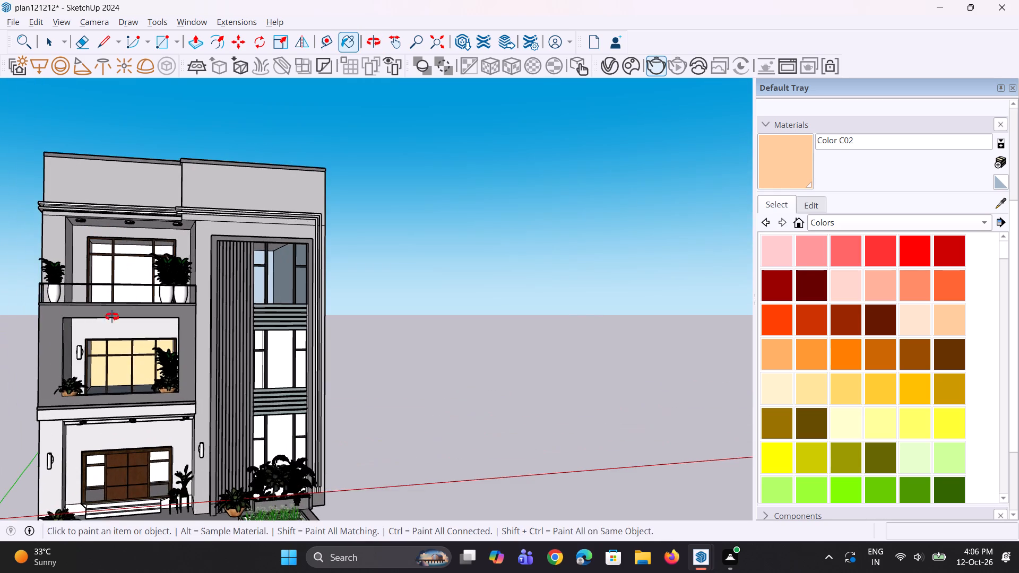
middle_click_drag(112, 317, 110, 350)
scroll(101, 293, "up", 5)
scroll(107, 277, "up", 16)
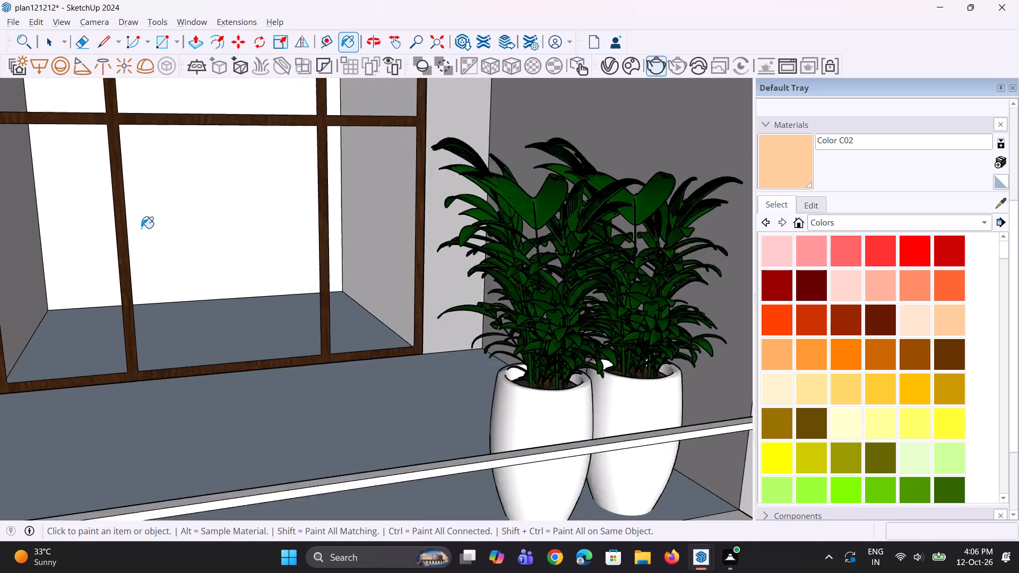
scroll(144, 222, "up", 20)
scroll(144, 222, "up", 7)
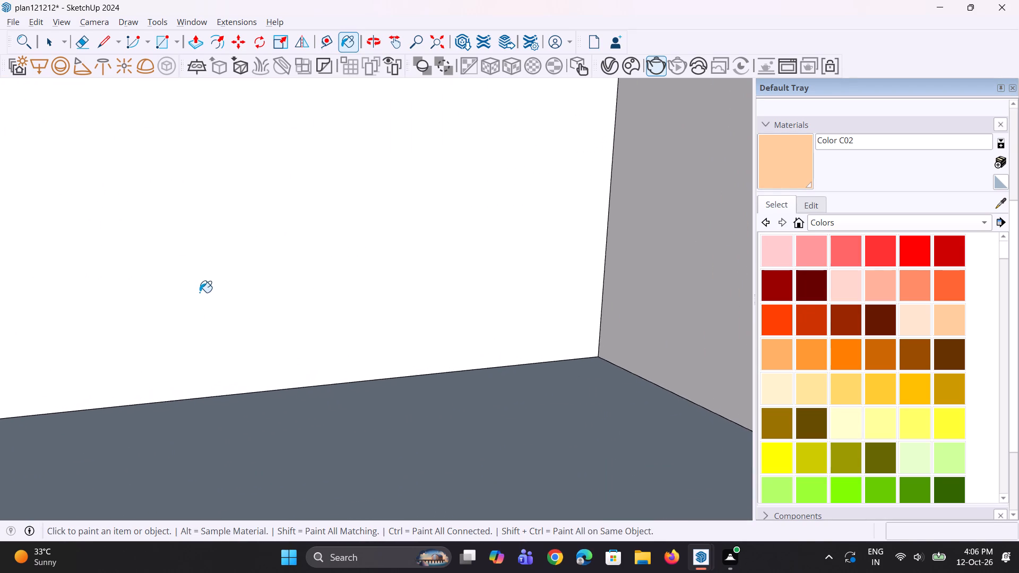
scroll(200, 292, "up", 20)
scroll(200, 292, "up", 12)
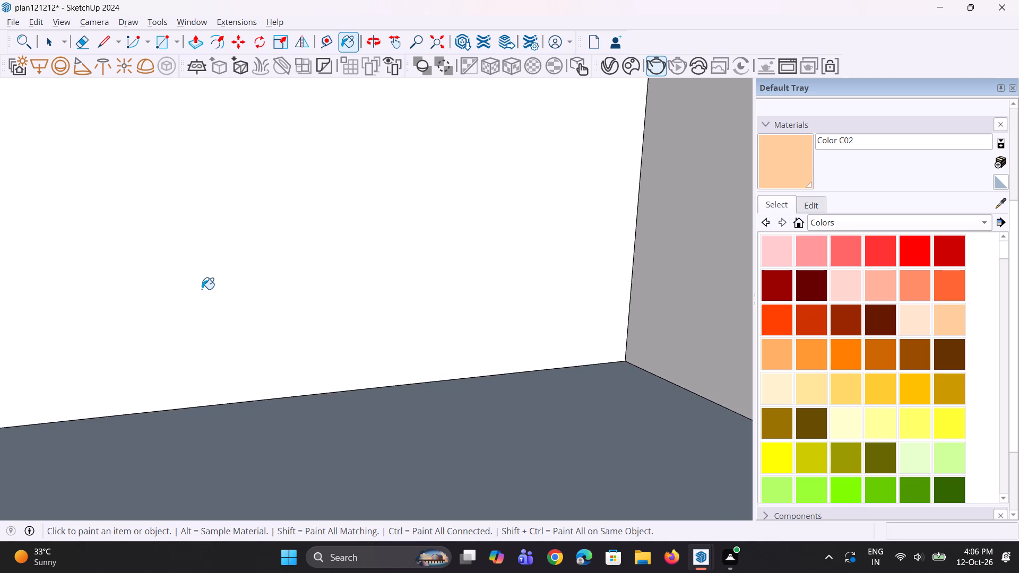
scroll(202, 289, "up", 20)
scroll(202, 289, "up", 12)
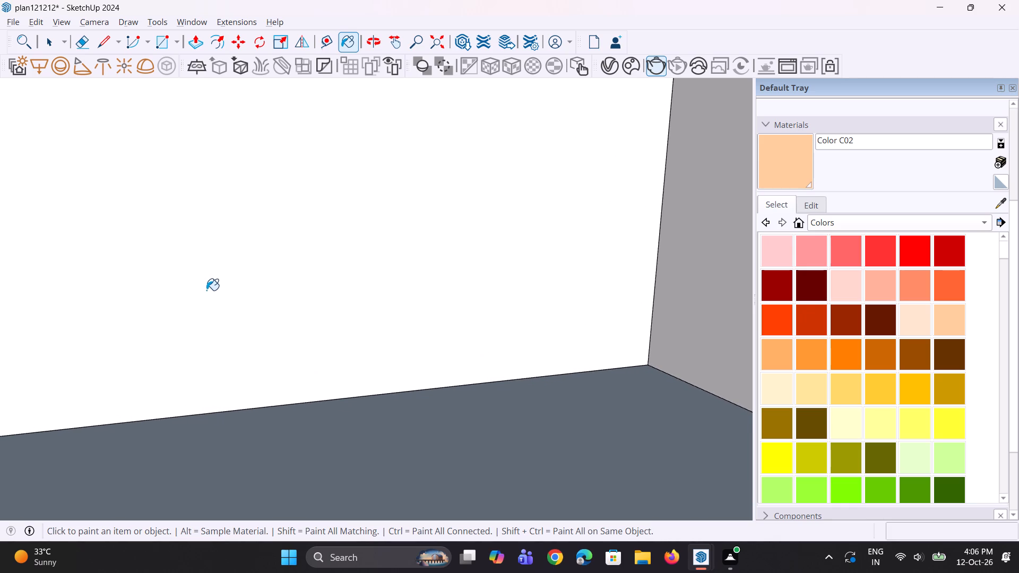
scroll(206, 290, "up", 20)
scroll(206, 290, "up", 1)
left_click(209, 289)
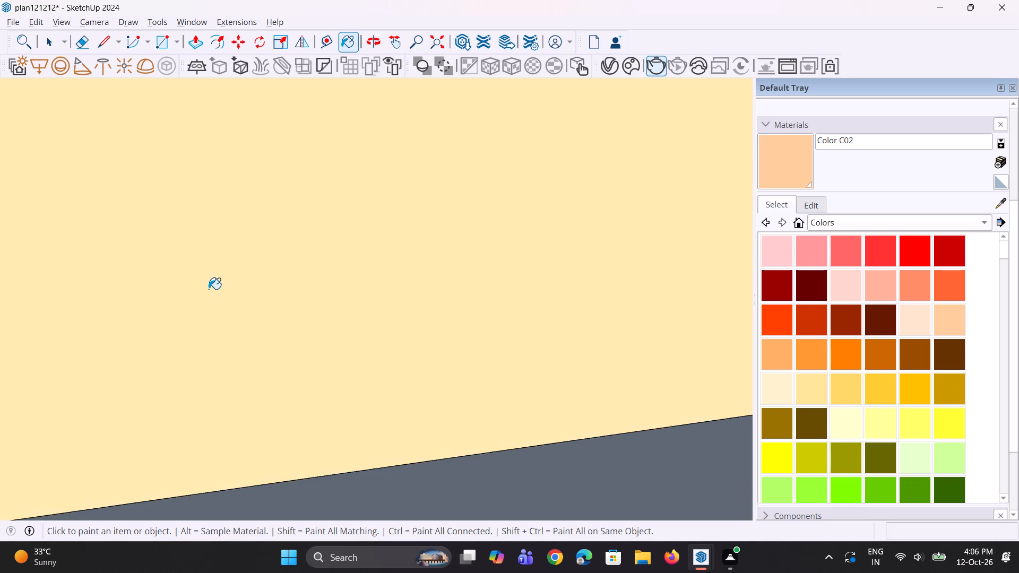
Examine the whole front facade and the tall slatted window bay from several angles.
scroll(209, 289, "down", 5)
left_click(434, 48)
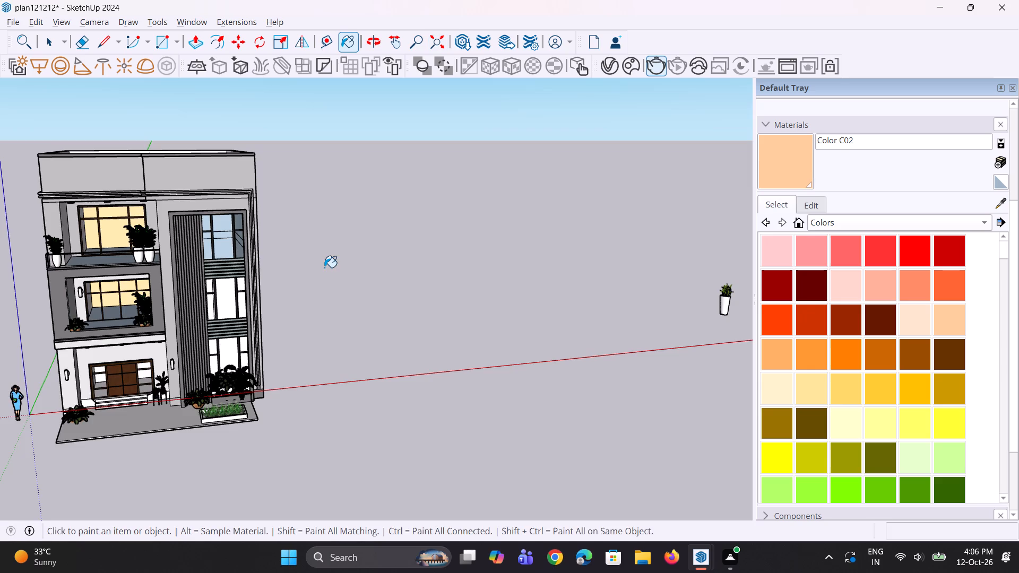
scroll(335, 252, "down", 3)
middle_click_drag(150, 403, 150, 369)
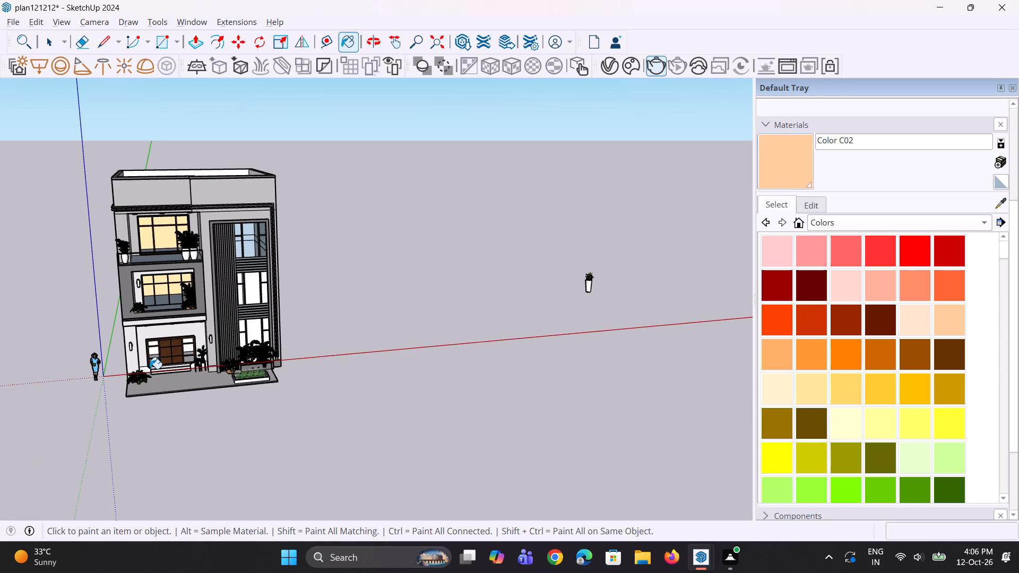
middle_click_drag(150, 369, 150, 350)
middle_click_drag(149, 408, 156, 350)
middle_click_drag(277, 291, 159, 270)
scroll(237, 246, "up", 2)
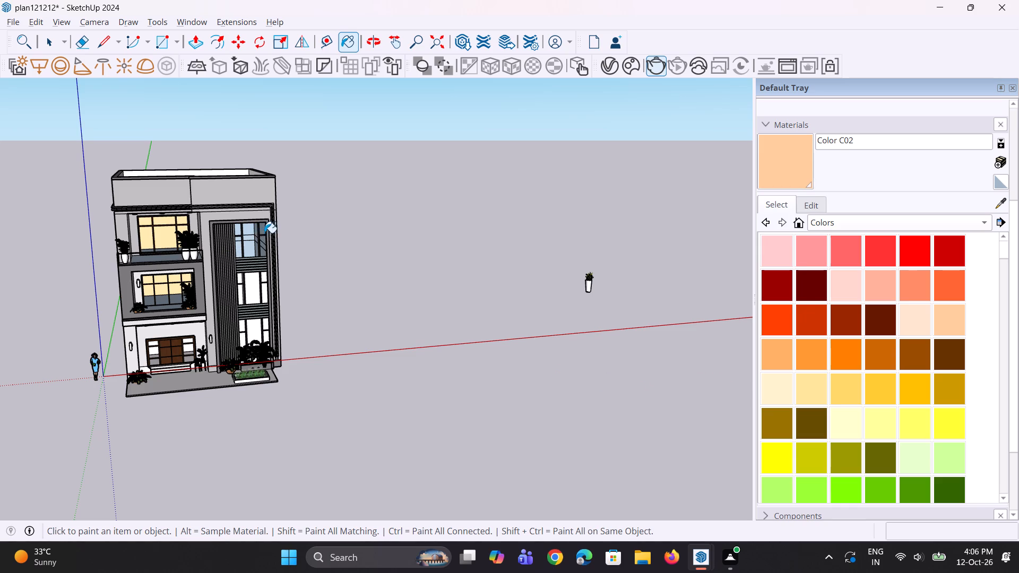
scroll(252, 251, "up", 12)
middle_click_drag(251, 258, 147, 239)
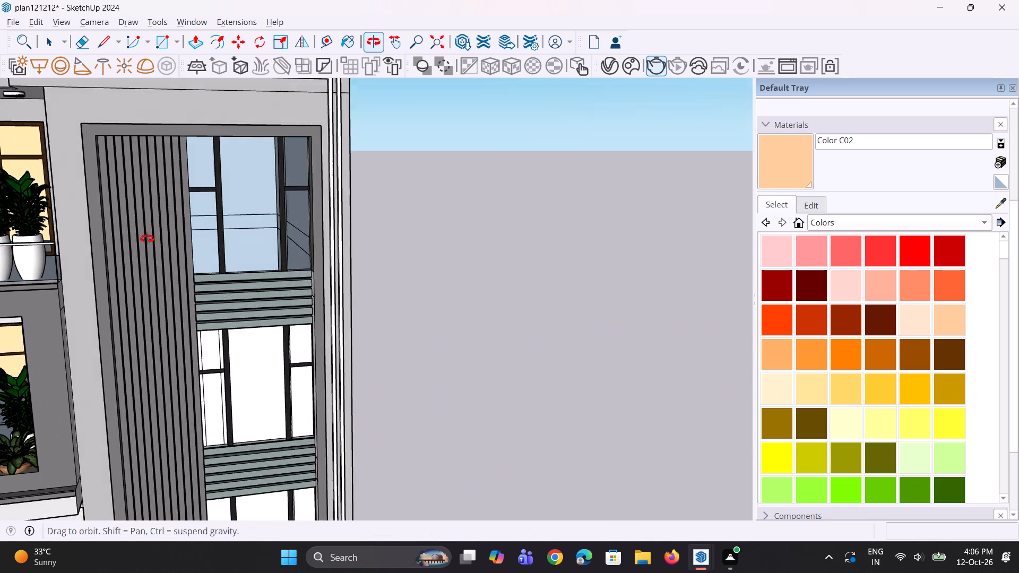
middle_click_drag(147, 239, 353, 221)
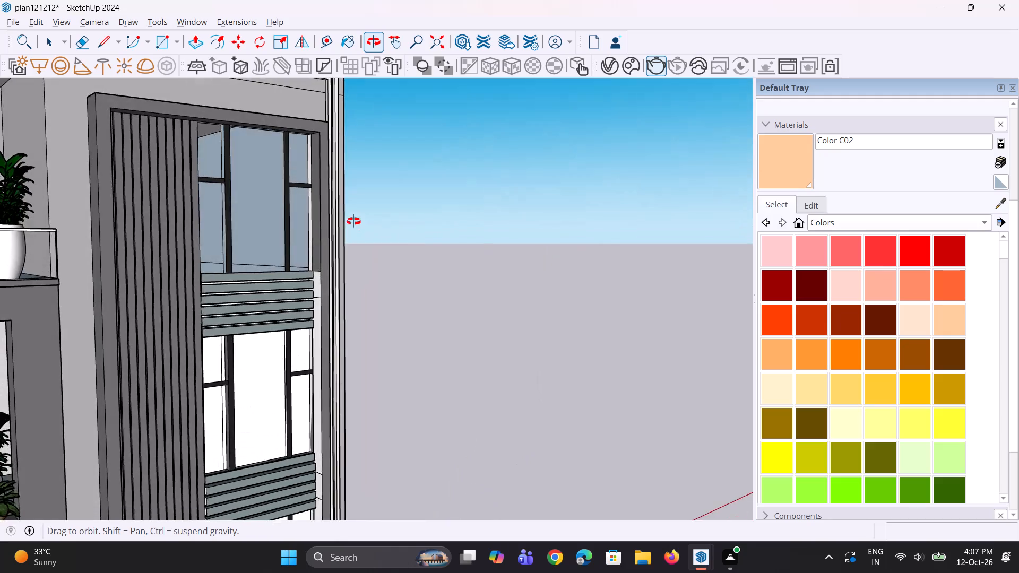
middle_click_drag(353, 221, 119, 238)
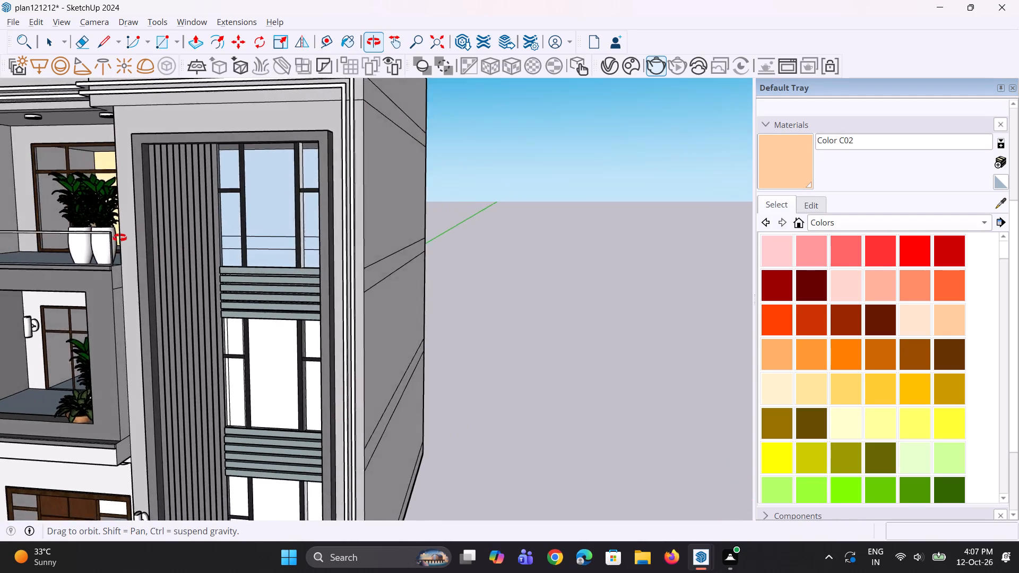
middle_click_drag(119, 238, 209, 309)
scroll(229, 292, "down", 5)
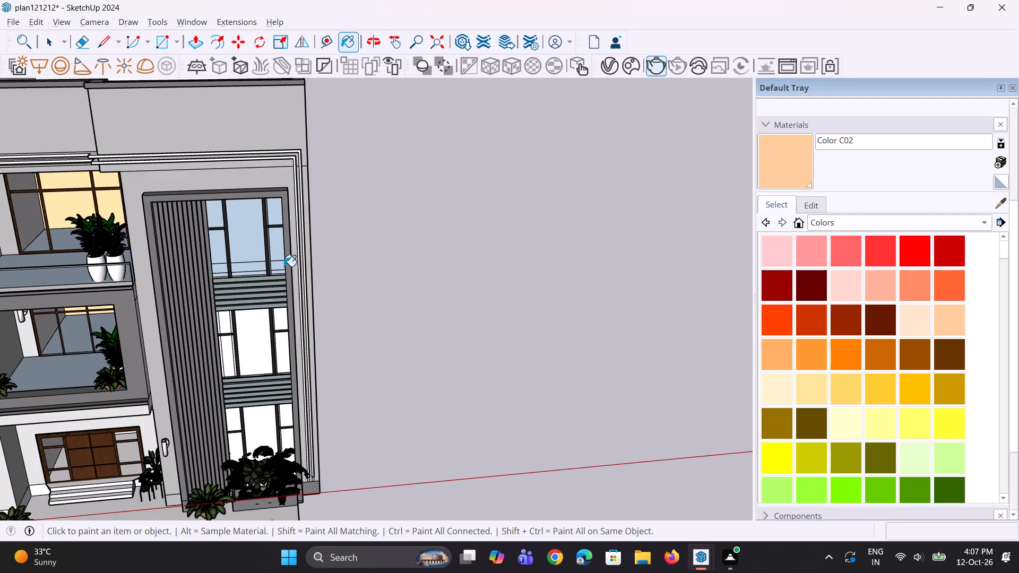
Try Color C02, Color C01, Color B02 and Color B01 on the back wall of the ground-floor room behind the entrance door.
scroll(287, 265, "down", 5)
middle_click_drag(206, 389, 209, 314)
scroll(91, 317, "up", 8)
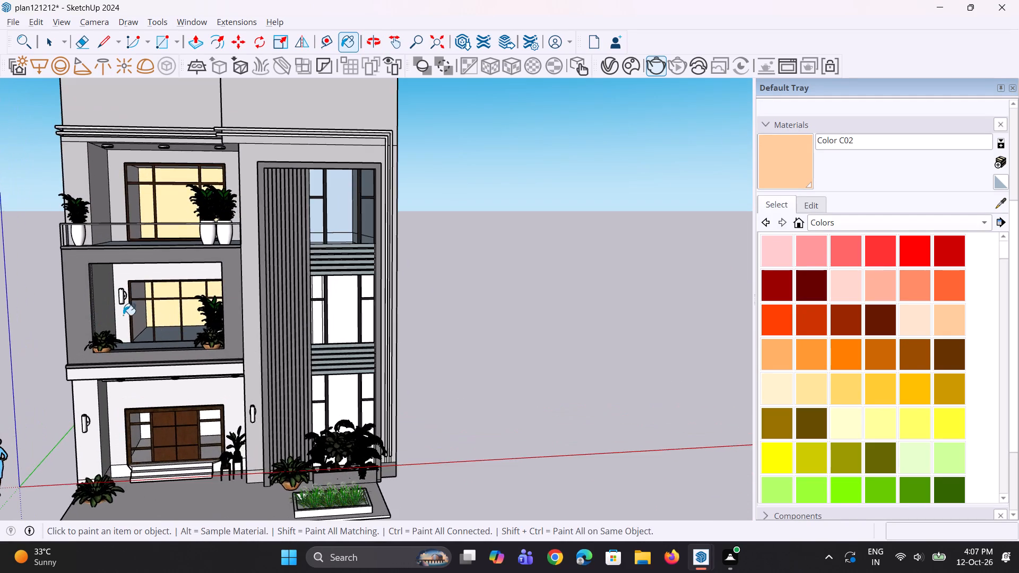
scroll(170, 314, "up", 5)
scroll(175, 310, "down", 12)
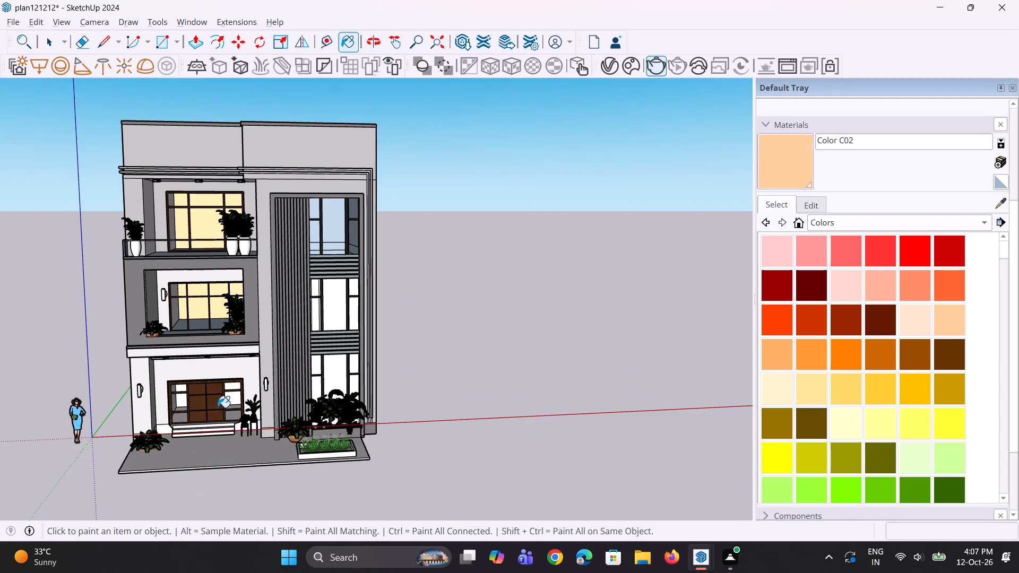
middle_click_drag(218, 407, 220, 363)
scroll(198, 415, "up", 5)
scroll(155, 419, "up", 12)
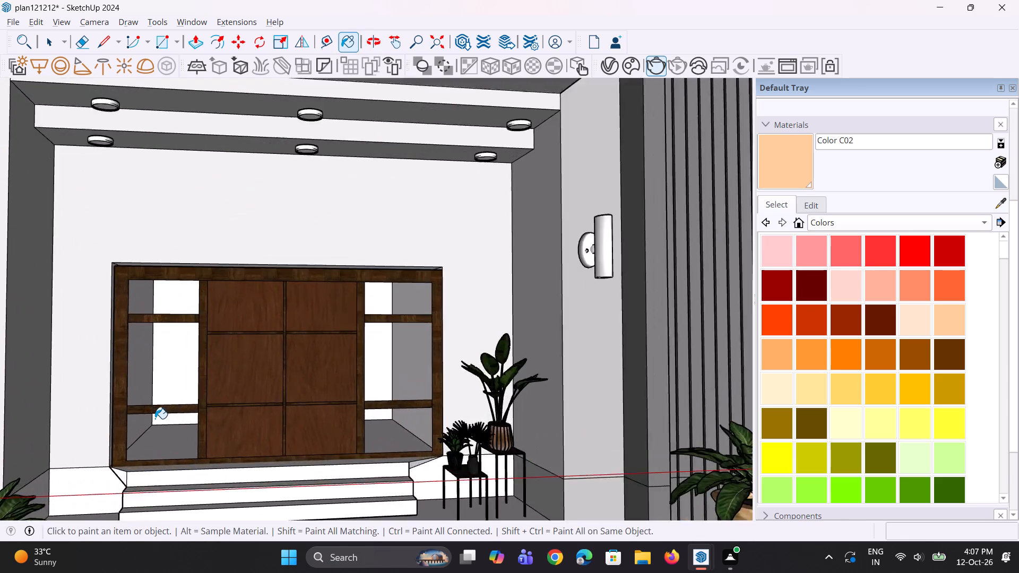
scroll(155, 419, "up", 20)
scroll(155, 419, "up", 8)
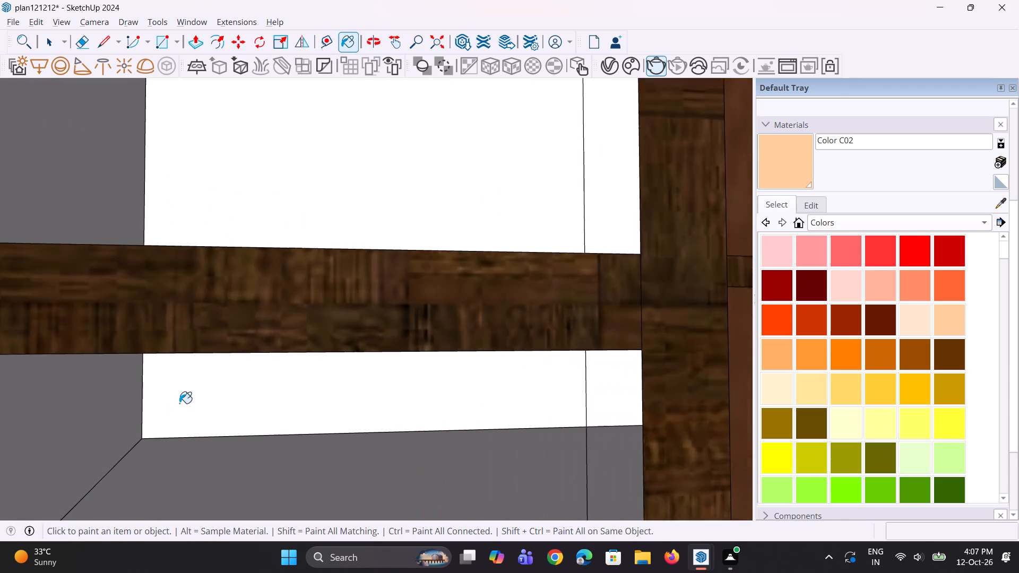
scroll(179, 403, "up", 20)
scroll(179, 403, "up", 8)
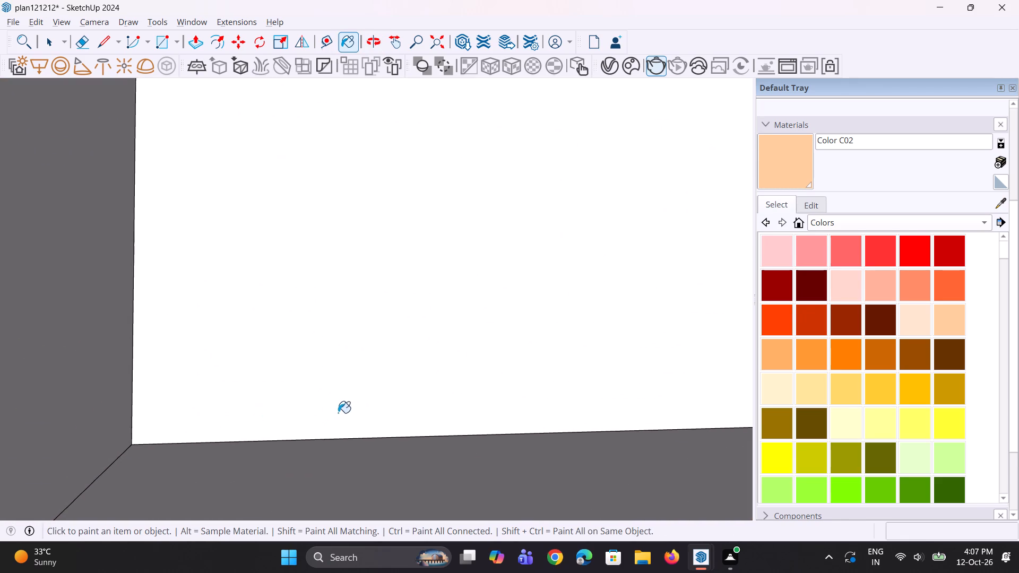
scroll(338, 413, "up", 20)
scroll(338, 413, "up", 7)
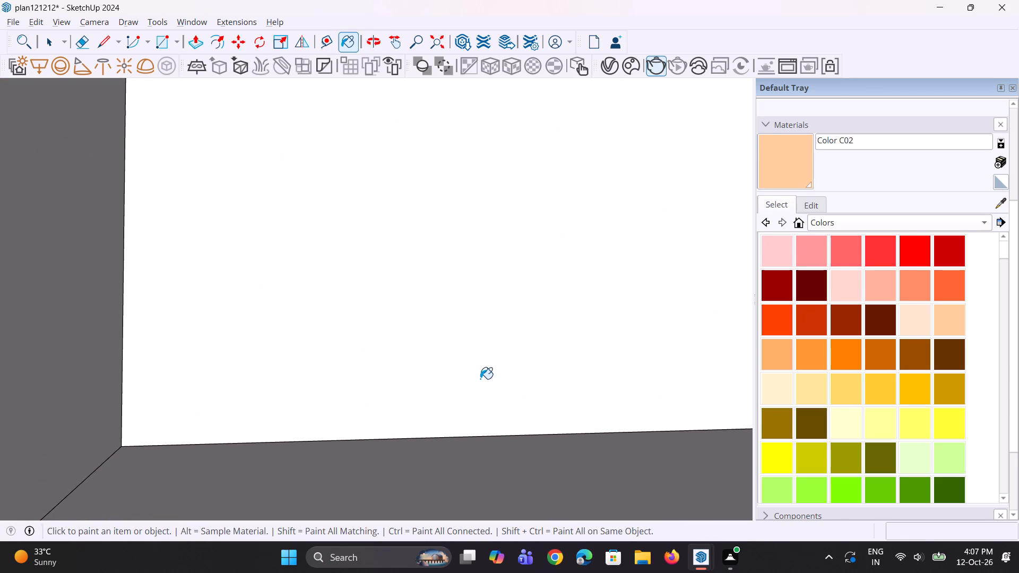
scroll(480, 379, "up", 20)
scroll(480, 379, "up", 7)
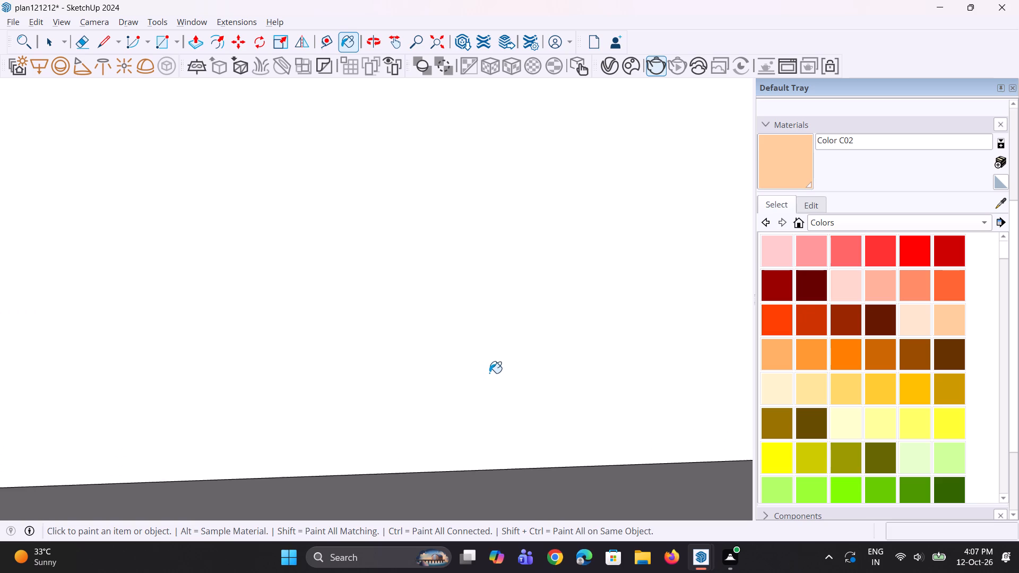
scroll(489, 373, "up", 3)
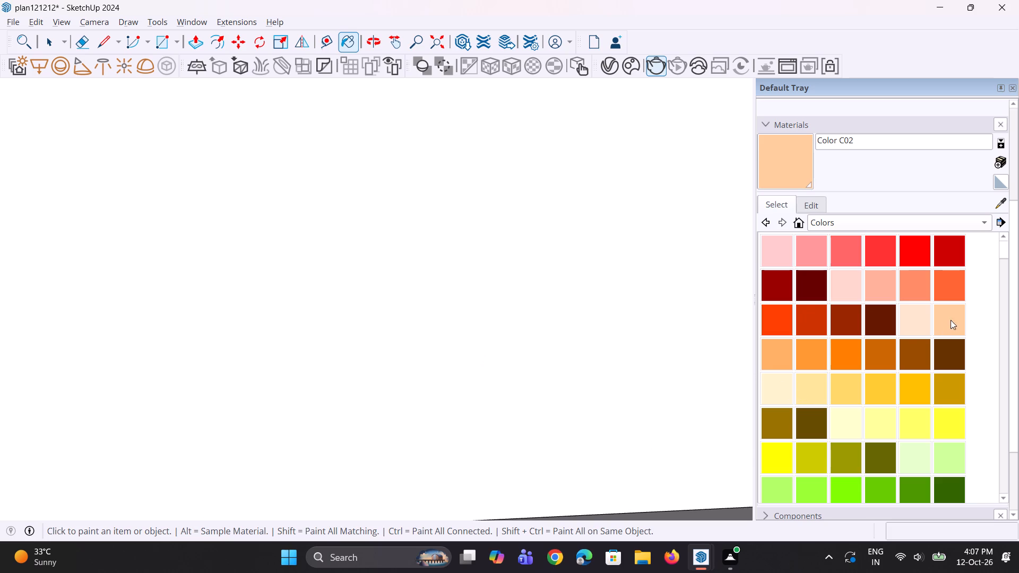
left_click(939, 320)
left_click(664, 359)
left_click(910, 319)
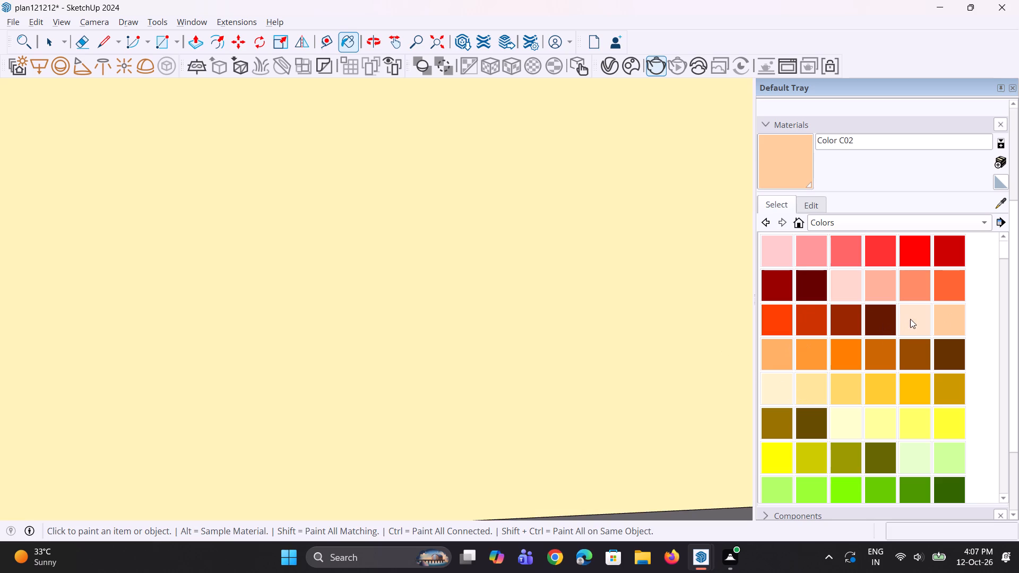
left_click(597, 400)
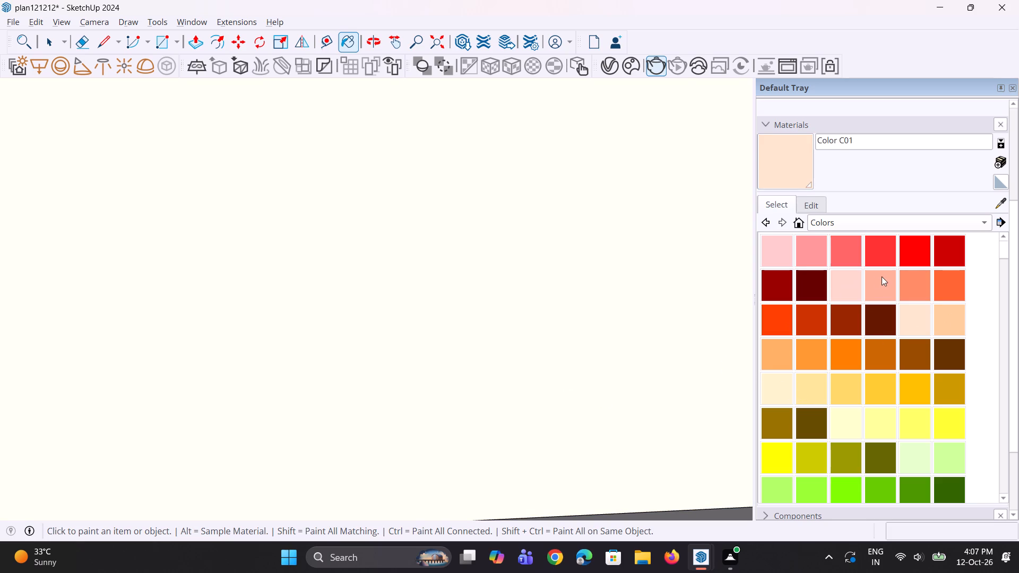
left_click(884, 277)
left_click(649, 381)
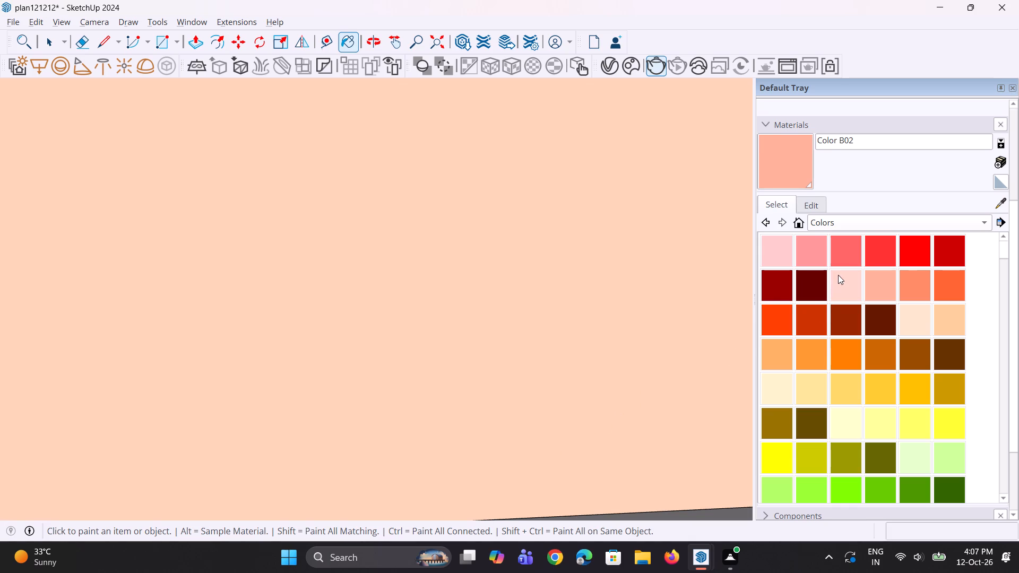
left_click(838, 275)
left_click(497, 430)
Try Color M01 on the ground-floor room's back wall, settling on Color M02 from the Colors collection.
scroll(859, 421, "down", 15)
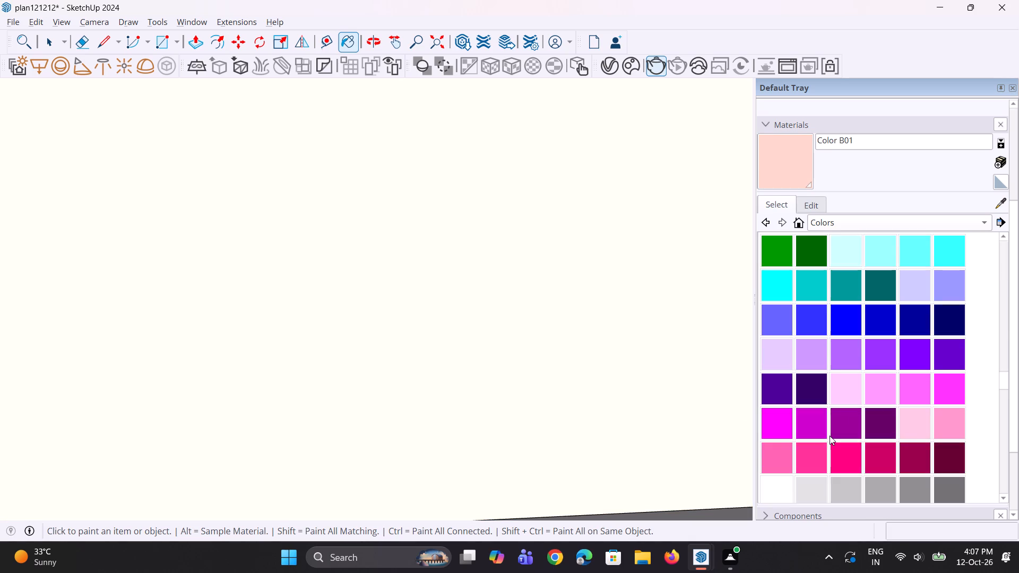
left_click(814, 332)
left_click(526, 414)
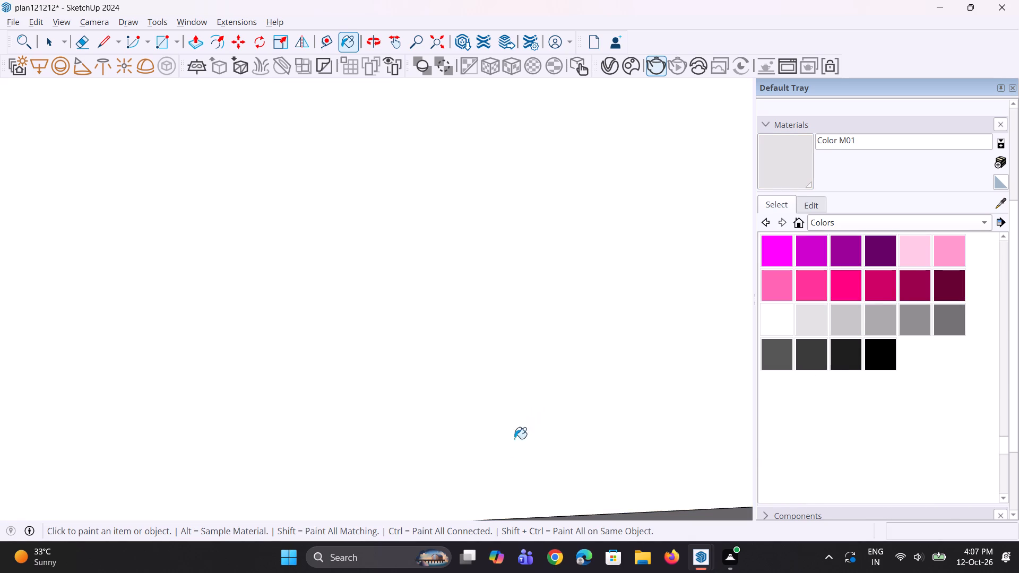
left_click(826, 324)
left_click(452, 459)
left_click(842, 316)
left_click(535, 427)
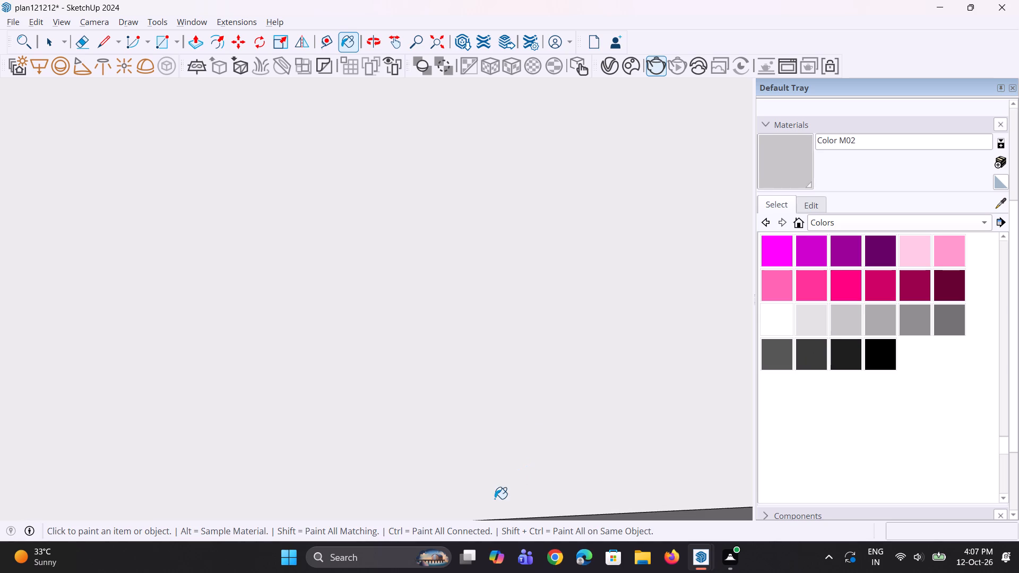
scroll(482, 498, "down", 20)
scroll(482, 498, "down", 14)
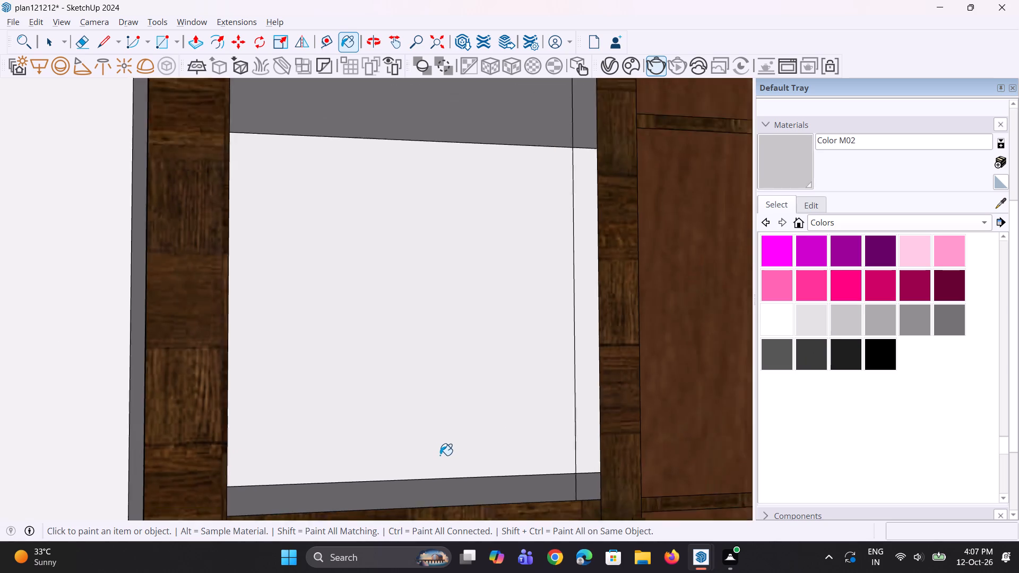
Move the middle-floor window frame out of the tall slatted bay to the open space beside the house.
scroll(440, 455, "down", 20)
scroll(440, 455, "down", 12)
middle_click_drag(534, 448, 443, 431)
scroll(447, 429, "down", 5)
middle_click_drag(633, 410, 529, 453)
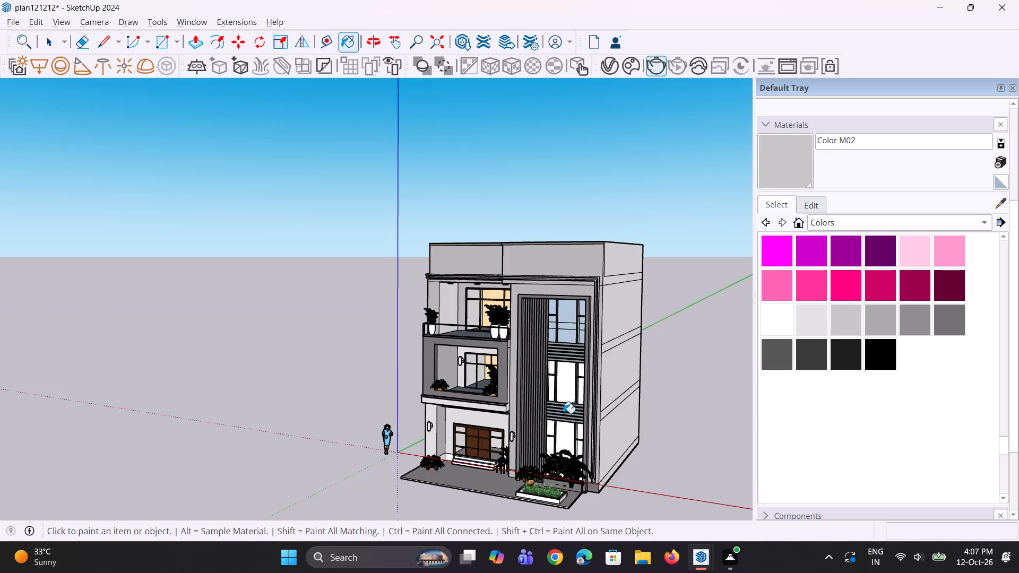
scroll(565, 412, "up", 7)
middle_click_drag(578, 412, 742, 343)
key("space")
key("space")
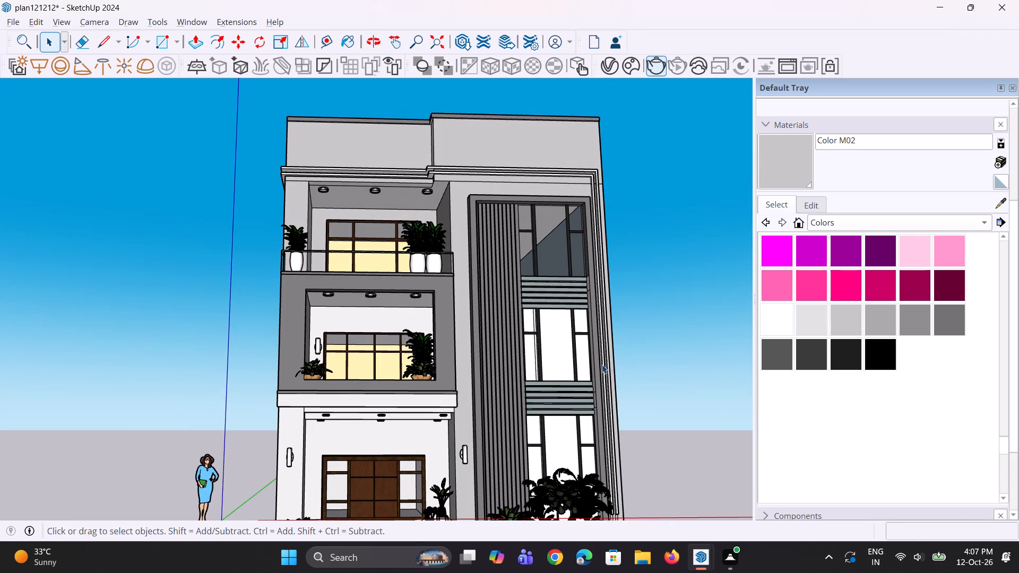
left_click(575, 364)
scroll(430, 352, "down", 4)
middle_click_drag(650, 351, 588, 439)
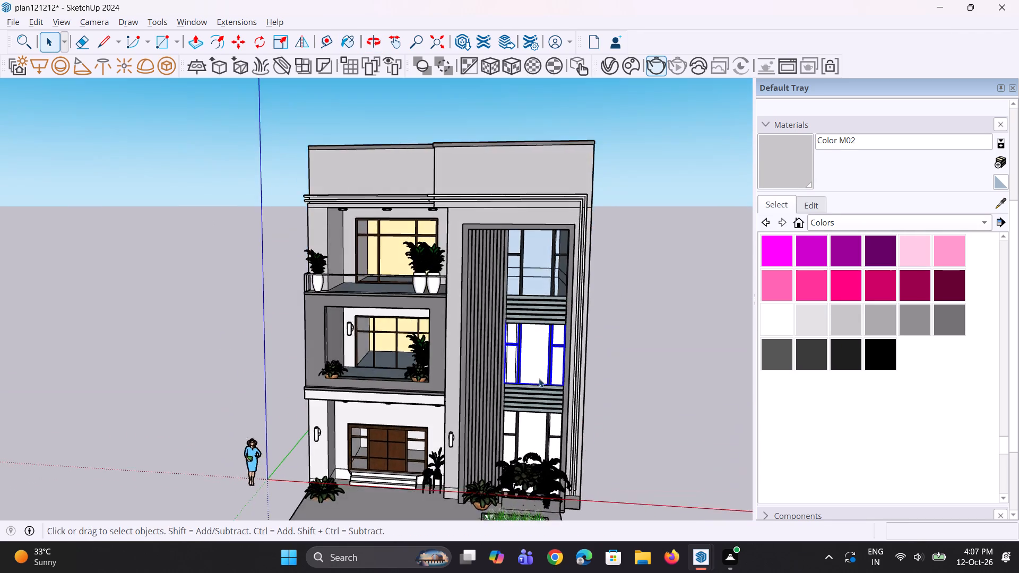
scroll(536, 372, "up", 6)
key("m")
left_click(547, 376)
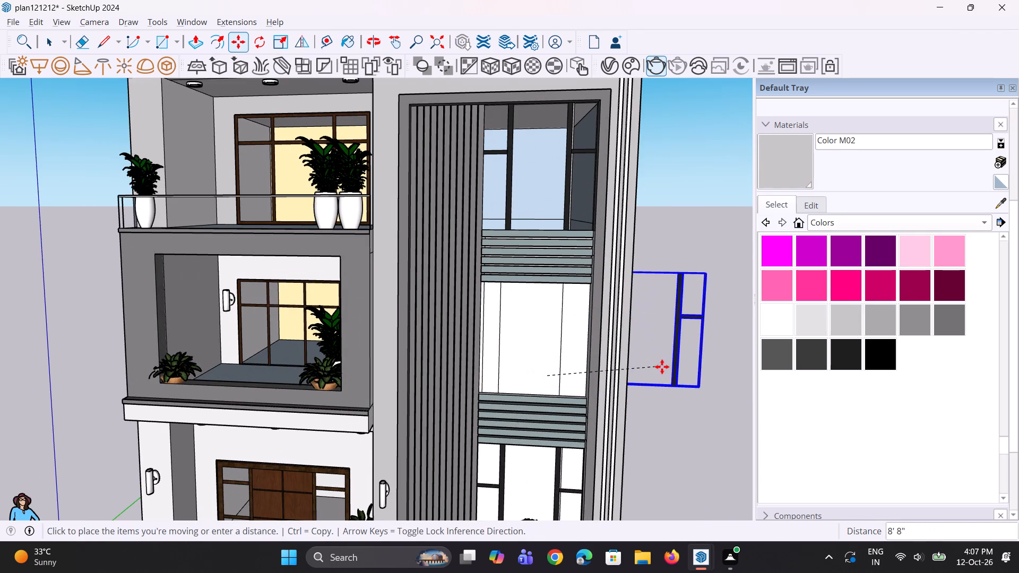
scroll(522, 389, "down", 7)
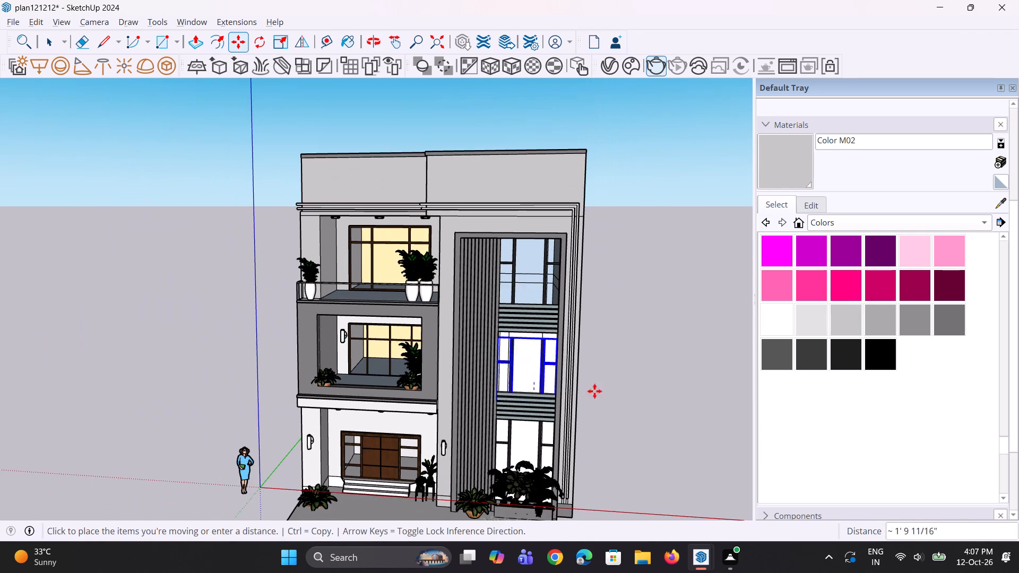
left_click(671, 384)
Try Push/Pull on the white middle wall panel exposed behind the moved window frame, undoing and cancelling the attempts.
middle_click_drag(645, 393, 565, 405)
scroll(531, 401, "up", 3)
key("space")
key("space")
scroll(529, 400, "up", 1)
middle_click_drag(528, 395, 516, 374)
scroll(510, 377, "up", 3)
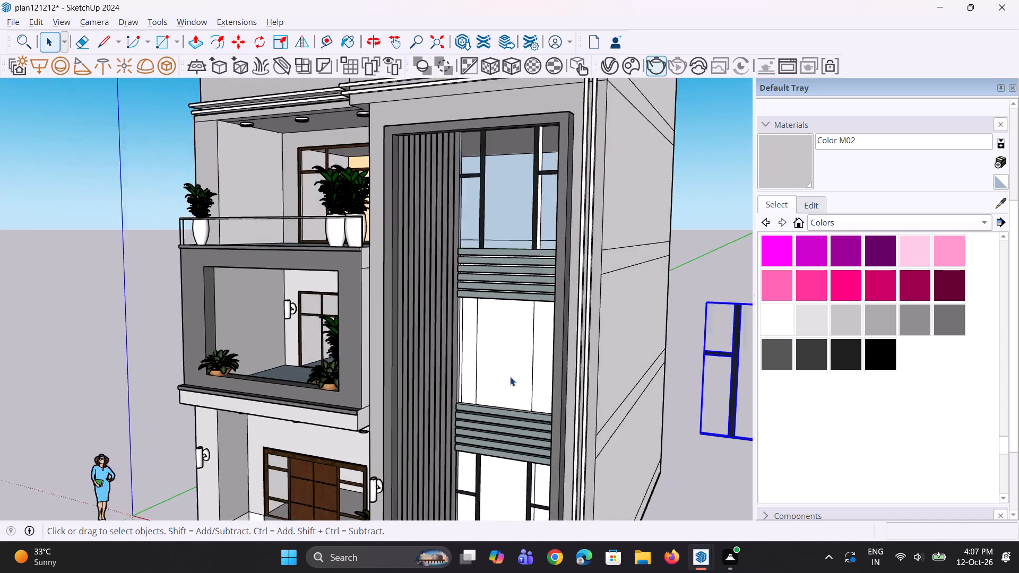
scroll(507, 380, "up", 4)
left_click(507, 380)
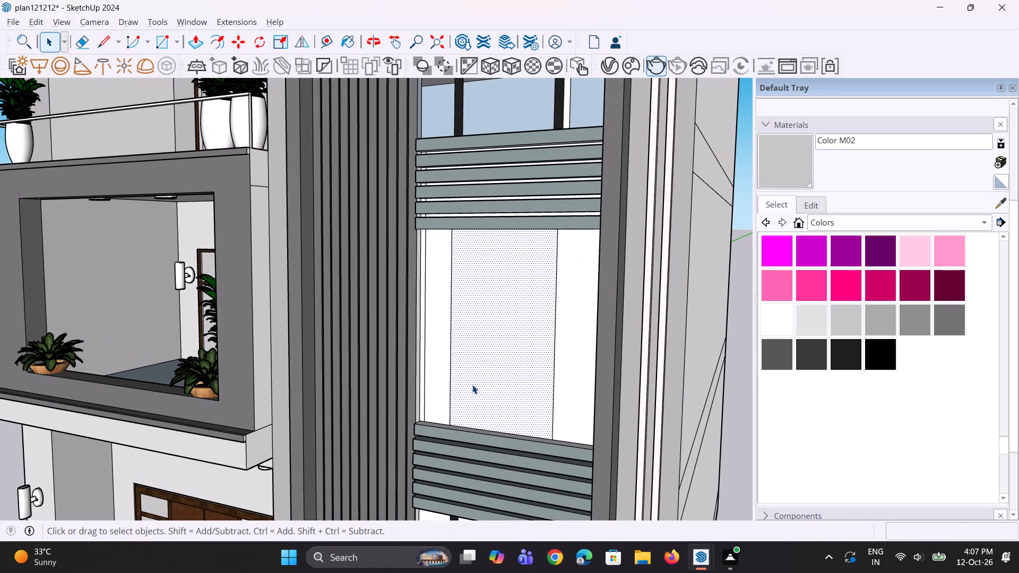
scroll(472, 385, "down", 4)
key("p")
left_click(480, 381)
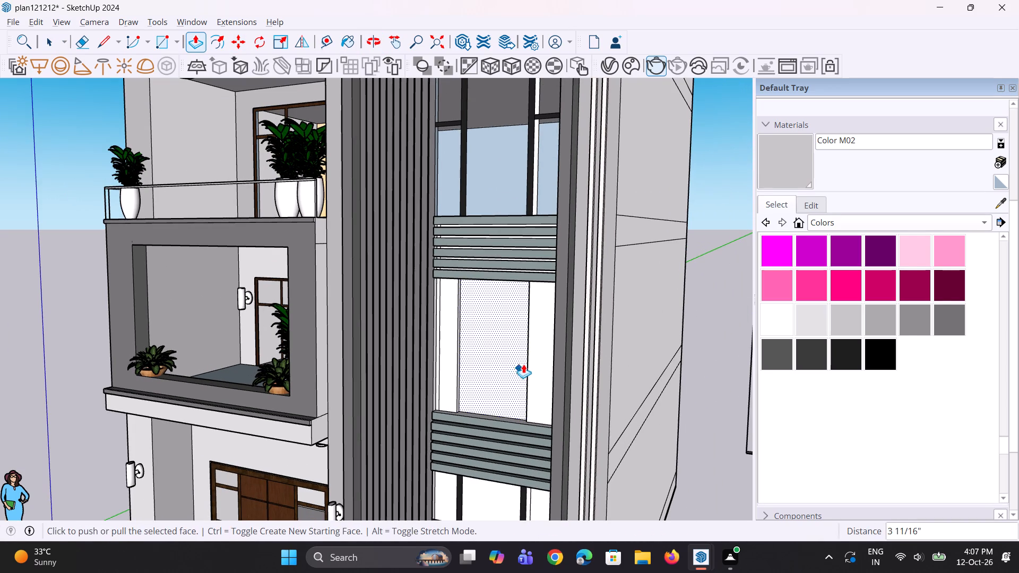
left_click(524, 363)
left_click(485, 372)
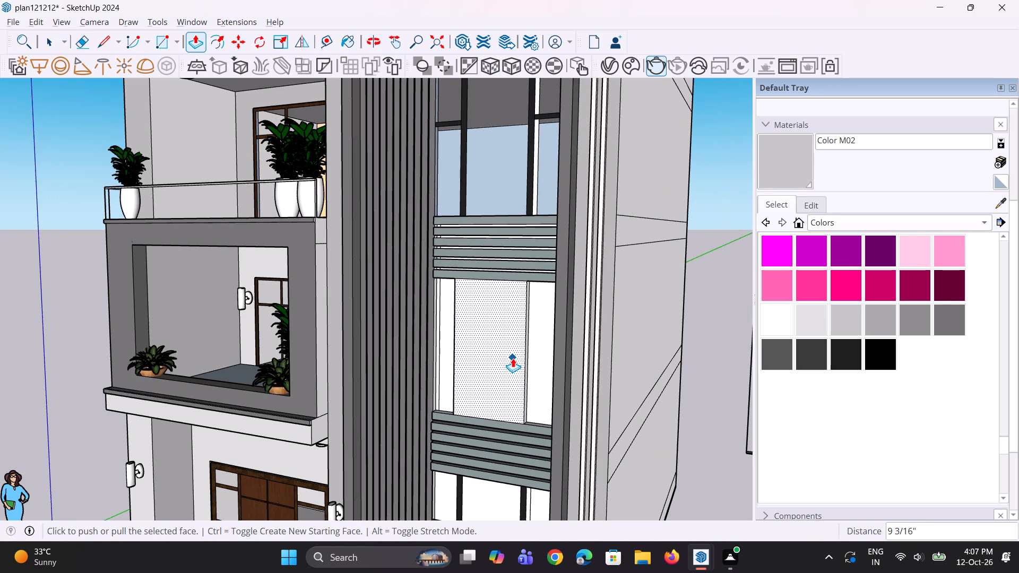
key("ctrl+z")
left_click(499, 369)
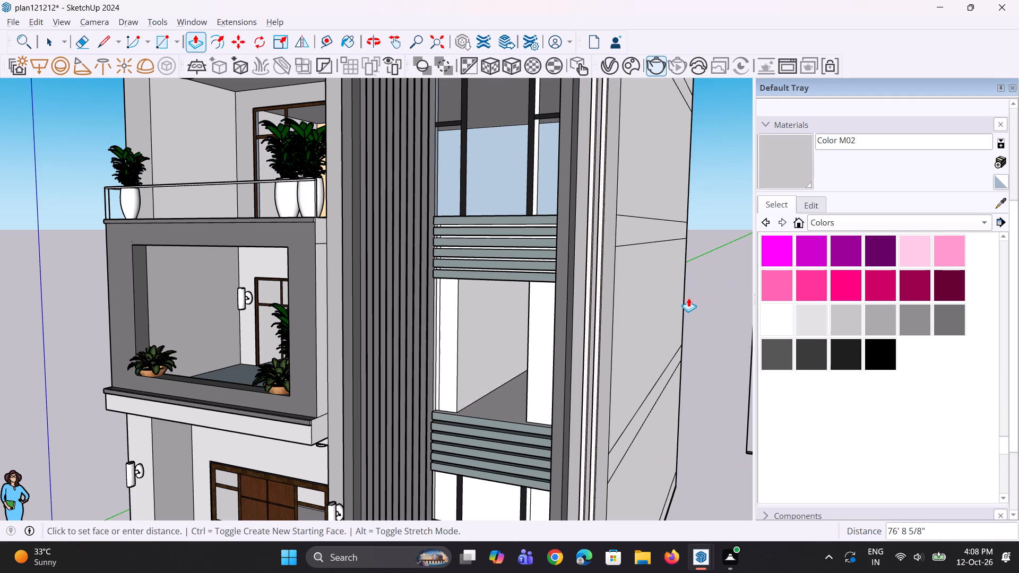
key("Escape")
Examine the house's side wall, its depth and the moved window frame from several angles.
middle_click_drag(703, 308, 524, 333)
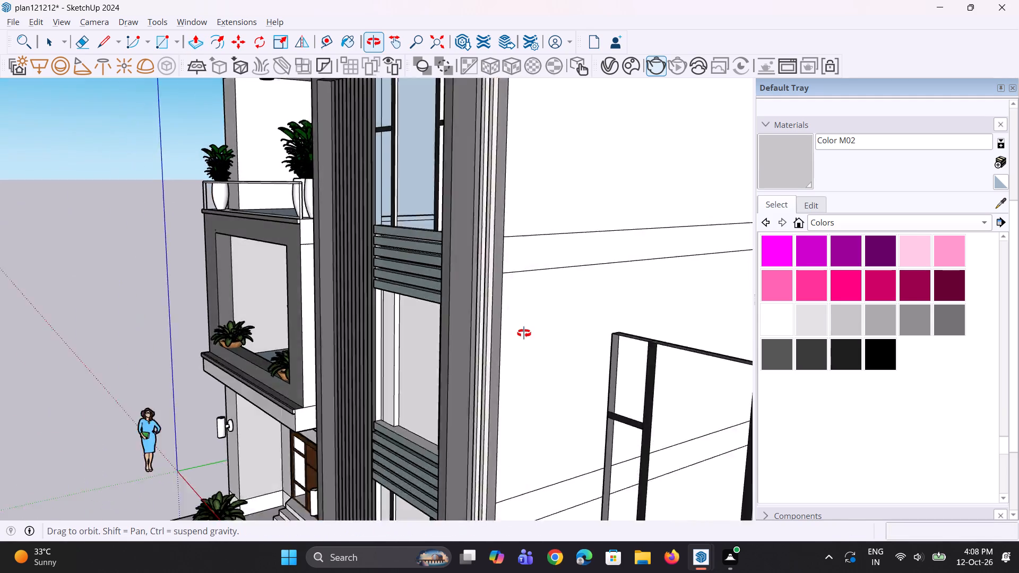
middle_click_drag(524, 333, 509, 337)
scroll(509, 337, "down", 19)
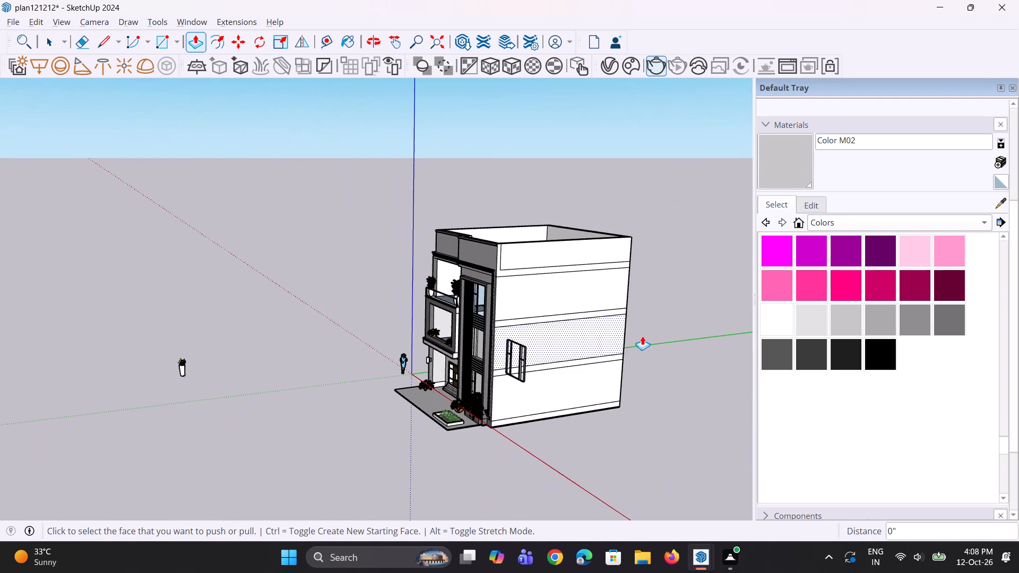
middle_click_drag(634, 334, 685, 327)
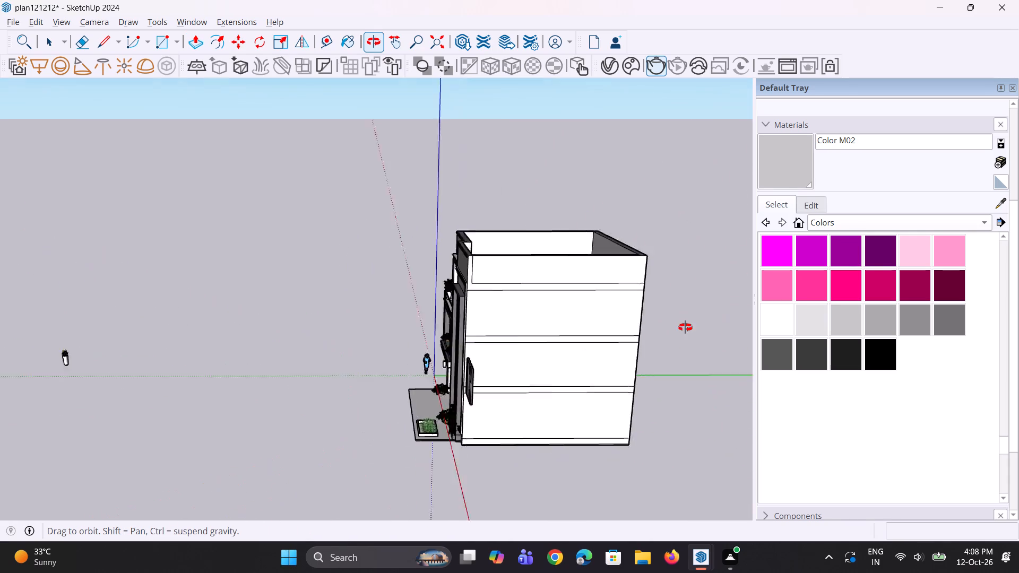
middle_click_drag(685, 327, 688, 326)
middle_click_drag(388, 345, 609, 327)
scroll(452, 309, "up", 8)
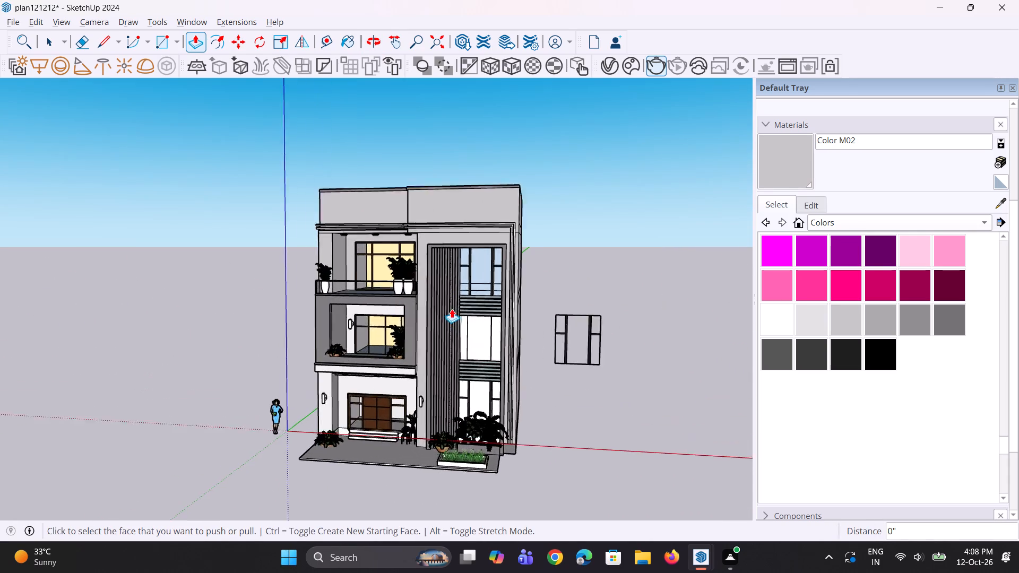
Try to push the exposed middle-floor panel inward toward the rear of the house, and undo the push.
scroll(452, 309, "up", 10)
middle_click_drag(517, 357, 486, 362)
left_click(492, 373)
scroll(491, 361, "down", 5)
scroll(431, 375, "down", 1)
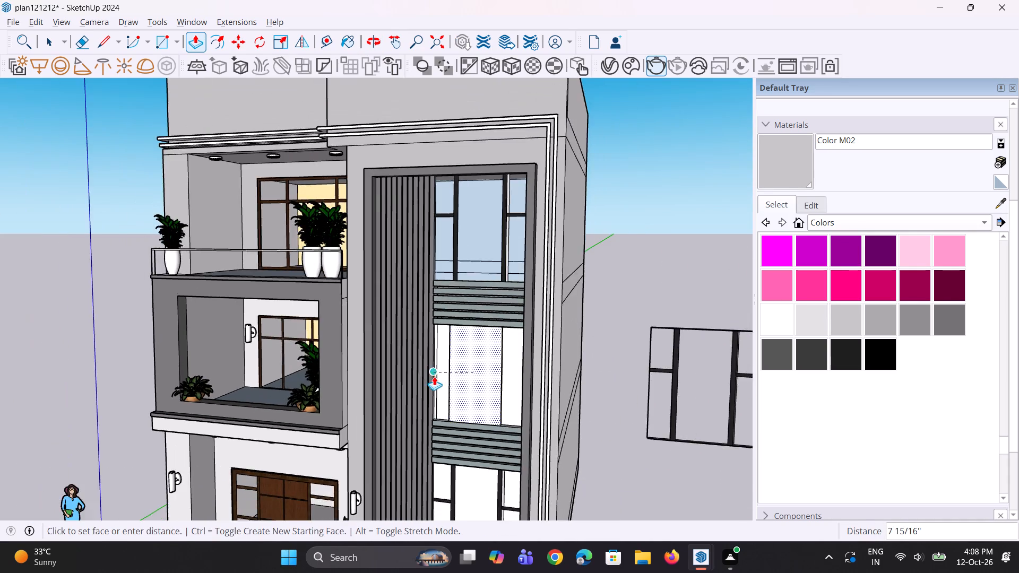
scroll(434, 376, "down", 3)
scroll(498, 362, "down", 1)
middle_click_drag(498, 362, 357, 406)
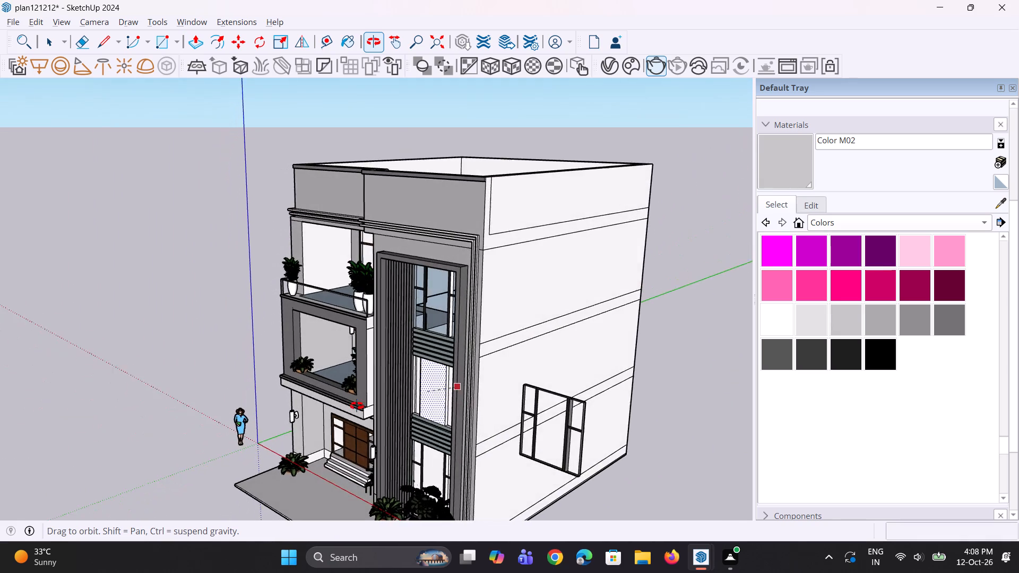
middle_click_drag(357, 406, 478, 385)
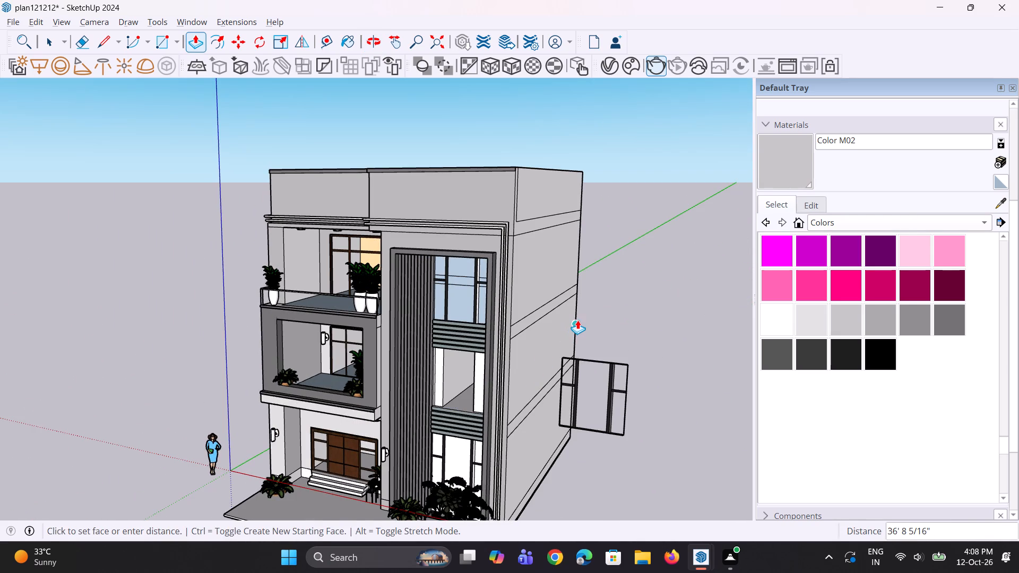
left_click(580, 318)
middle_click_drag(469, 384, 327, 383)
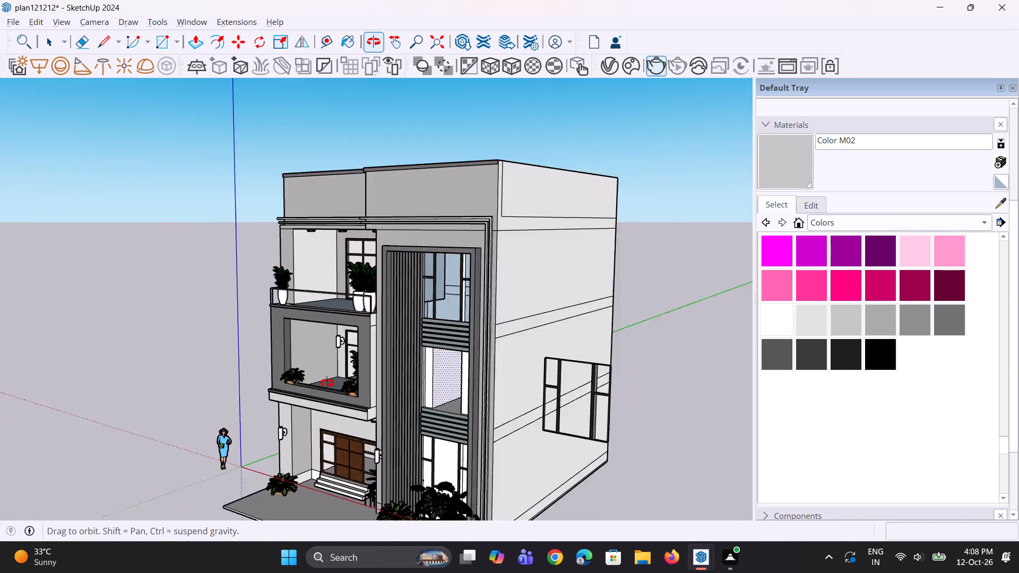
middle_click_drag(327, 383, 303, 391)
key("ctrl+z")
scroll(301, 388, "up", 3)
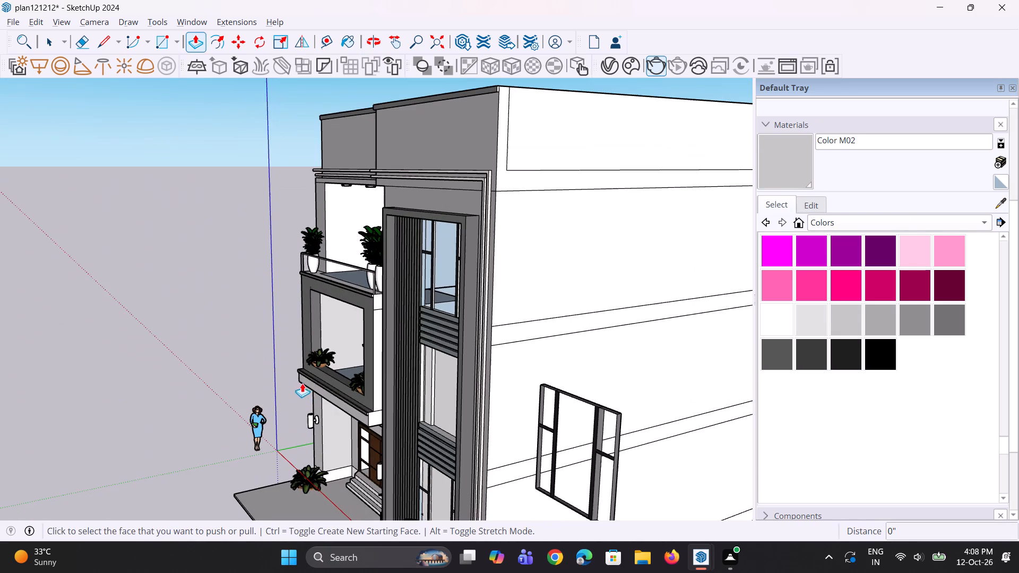
Push the exposed middle-floor panel in the slatted bay inward about 36' 8", through to the rear of the house.
left_click(443, 408)
scroll(349, 421, "down", 4)
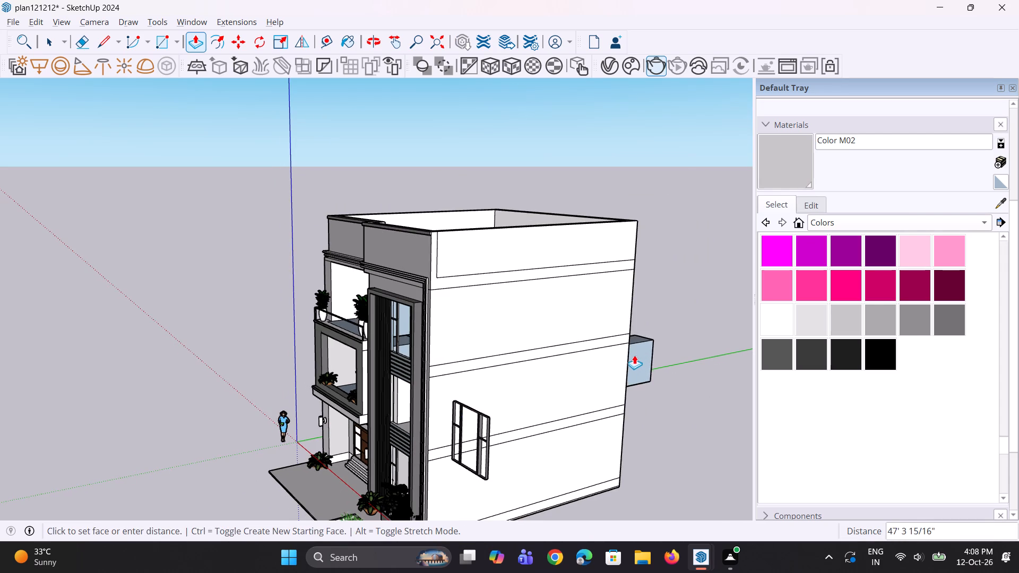
left_click(629, 362)
middle_click_drag(295, 448, 556, 405)
scroll(460, 401, "up", 8)
middle_click_drag(490, 374, 486, 353)
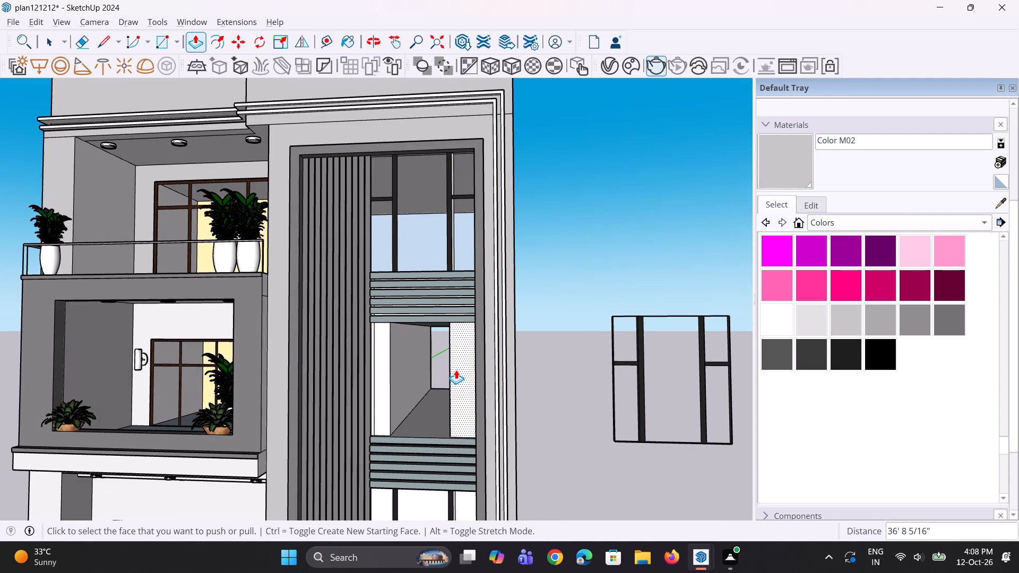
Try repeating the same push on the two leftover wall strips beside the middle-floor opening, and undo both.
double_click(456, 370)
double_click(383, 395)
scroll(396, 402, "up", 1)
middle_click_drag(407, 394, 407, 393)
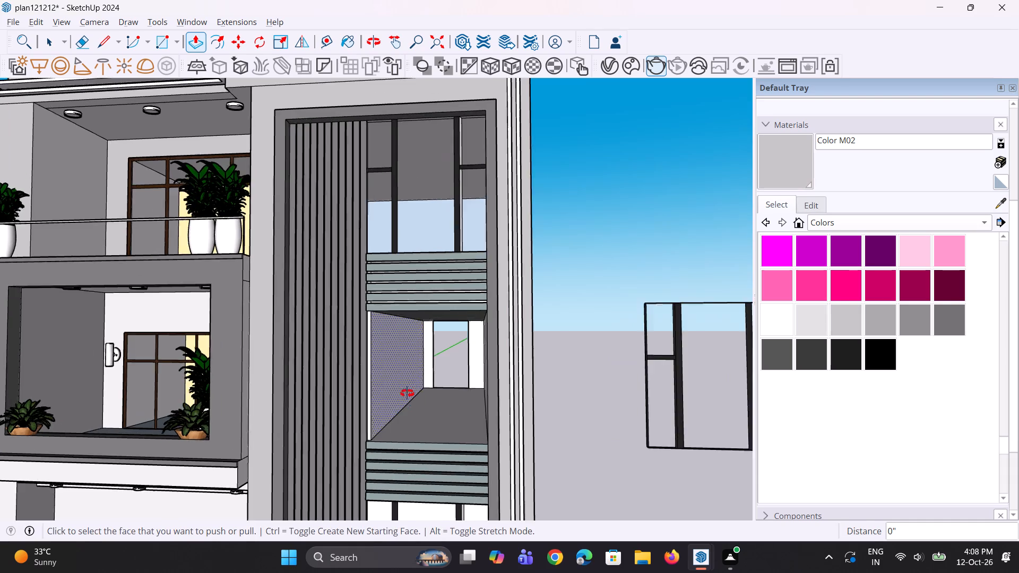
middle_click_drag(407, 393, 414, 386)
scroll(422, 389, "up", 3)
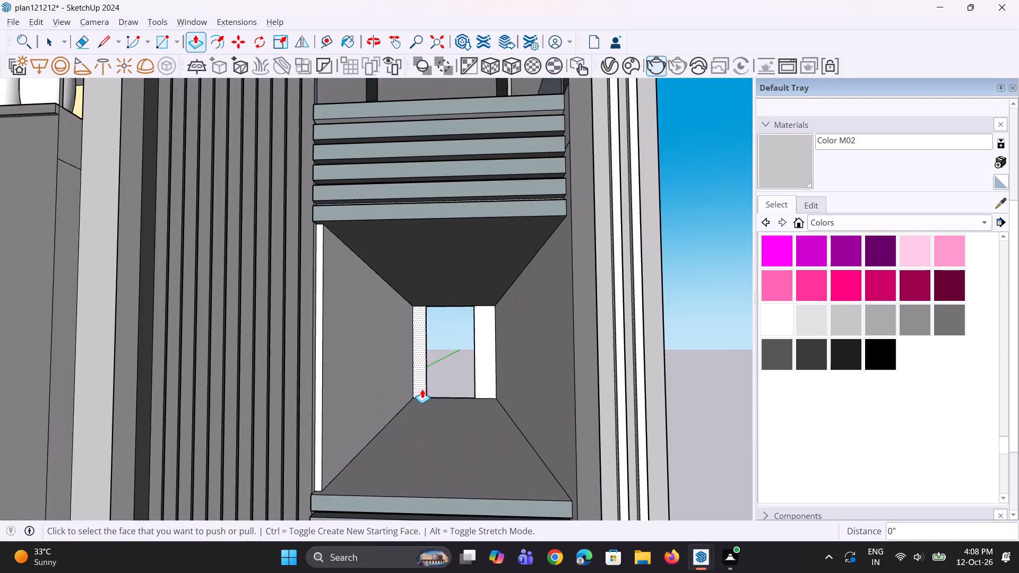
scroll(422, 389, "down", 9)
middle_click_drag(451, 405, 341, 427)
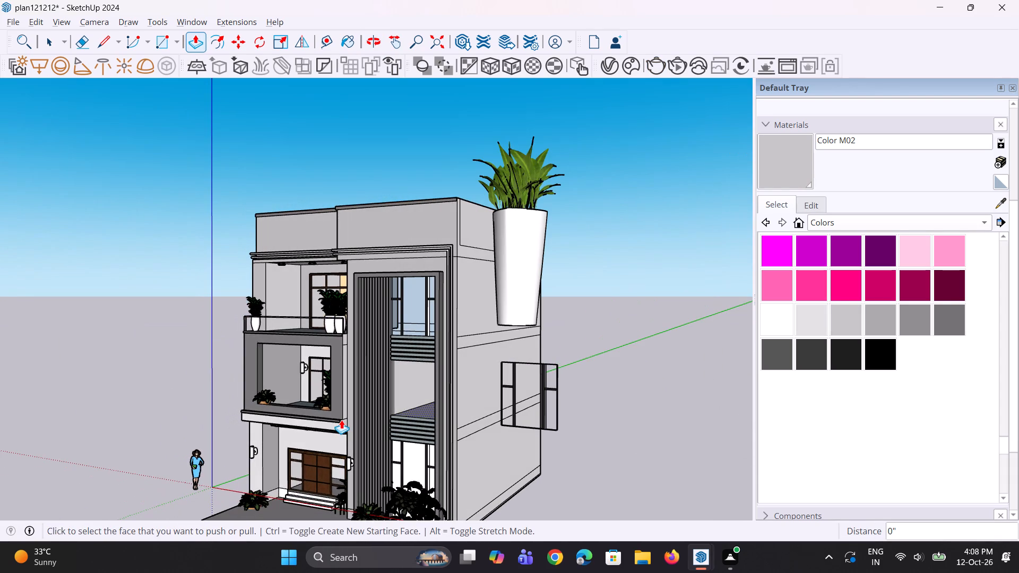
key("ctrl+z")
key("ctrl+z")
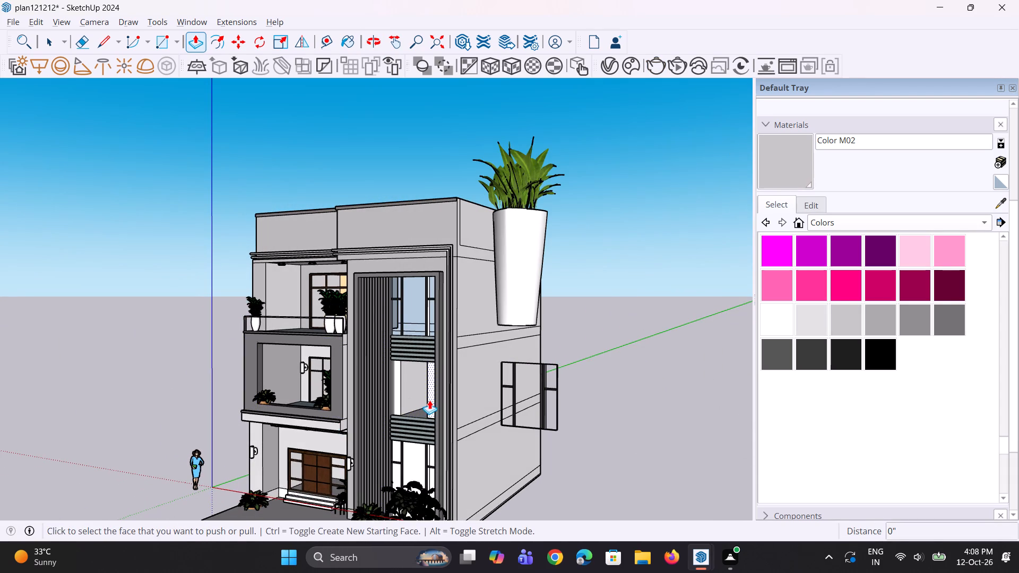
Push both leftover wall strips beside the middle-floor opening inward 37' to the rear face of the house.
left_click(429, 400)
left_click(541, 342)
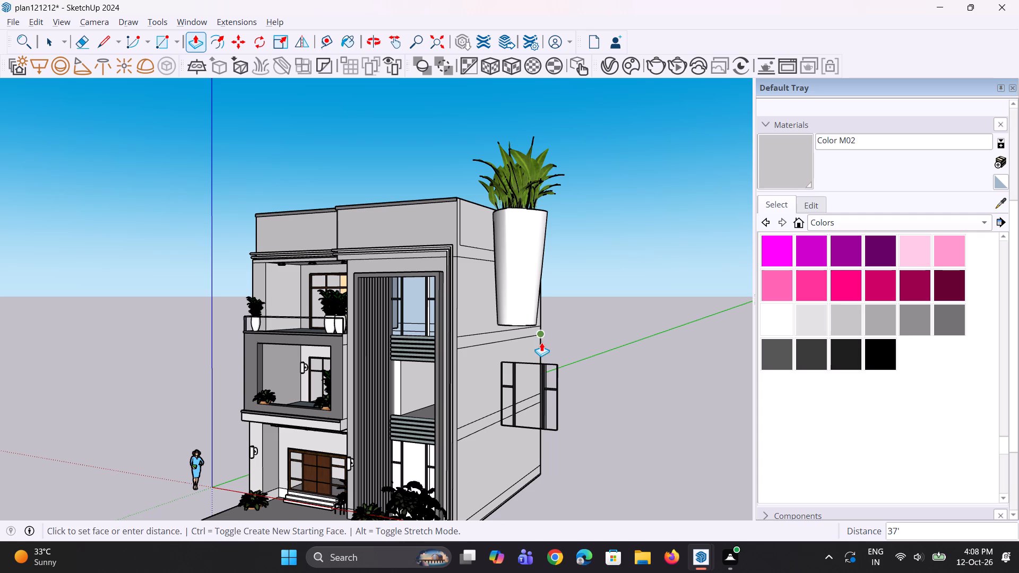
left_click(400, 386)
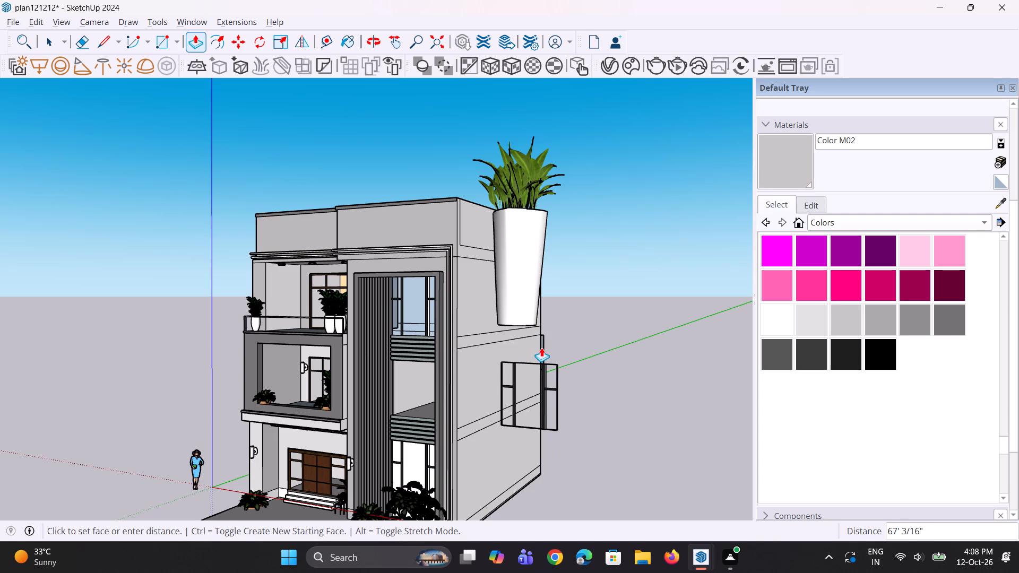
scroll(541, 348, "up", 6)
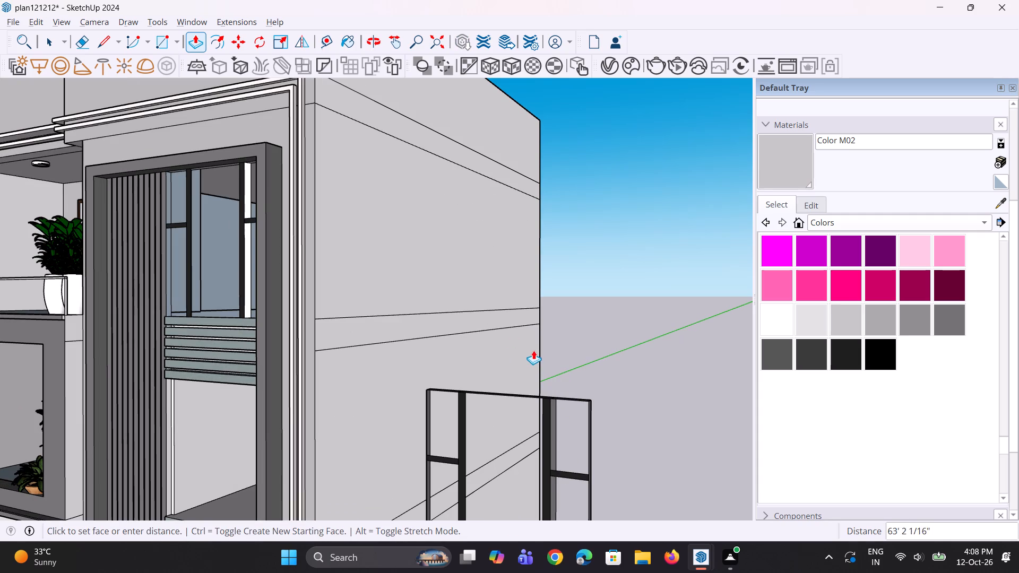
left_click(543, 348)
Push the ground-floor wall panel behind the slatted bay's window inward 37' to the rear of the house.
scroll(543, 348, "down", 4)
middle_click_drag(317, 445, 403, 433)
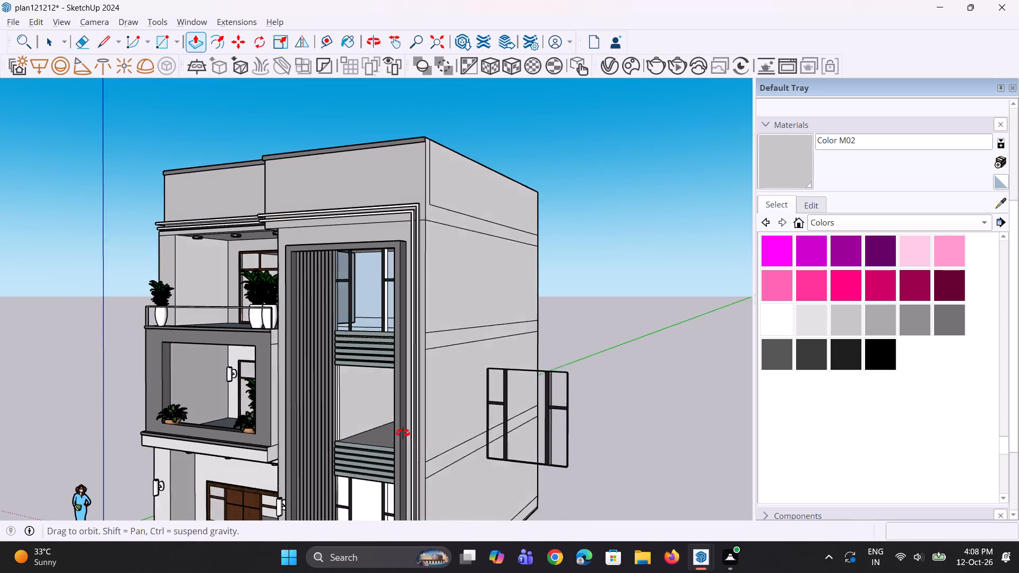
middle_click_drag(403, 433, 422, 424)
scroll(416, 422, "up", 1)
scroll(409, 420, "down", 4)
middle_click_drag(409, 422, 436, 397)
scroll(436, 397, "down", 7)
middle_click_drag(429, 444, 411, 467)
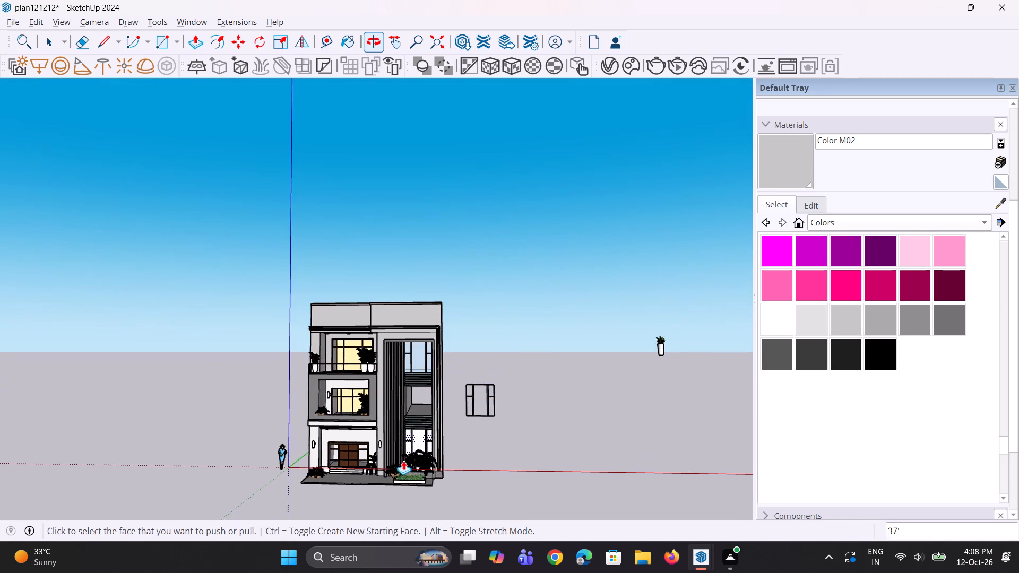
scroll(407, 435, "up", 16)
left_click(428, 452)
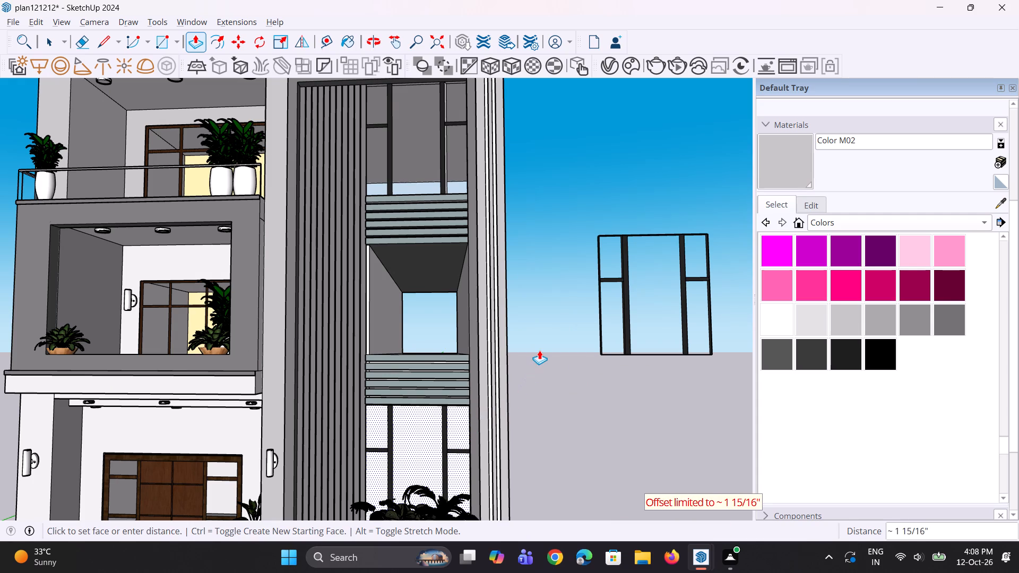
middle_click_drag(521, 380, 437, 425)
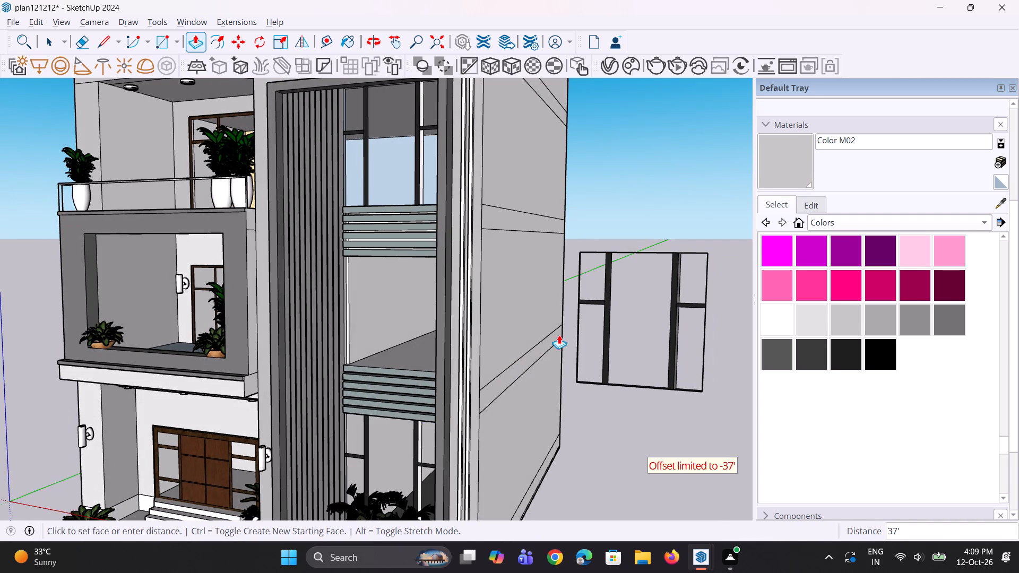
left_click(562, 365)
Push the middle-floor room's inner side wall nearest the slats outward by 1' 7 3/4" to widen the room.
middle_click_drag(526, 414, 587, 356)
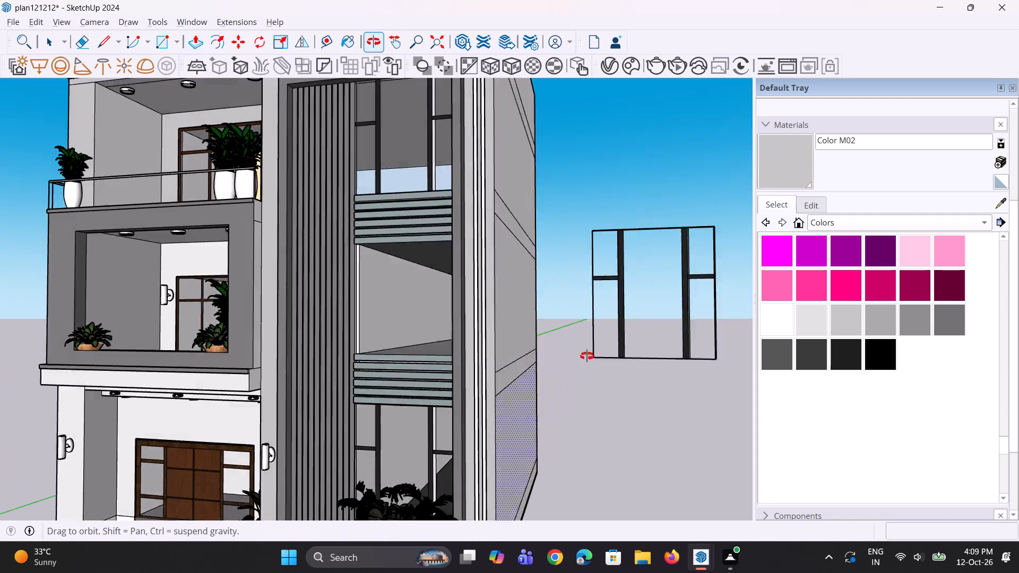
middle_click_drag(587, 356, 619, 353)
middle_click_drag(571, 396, 560, 458)
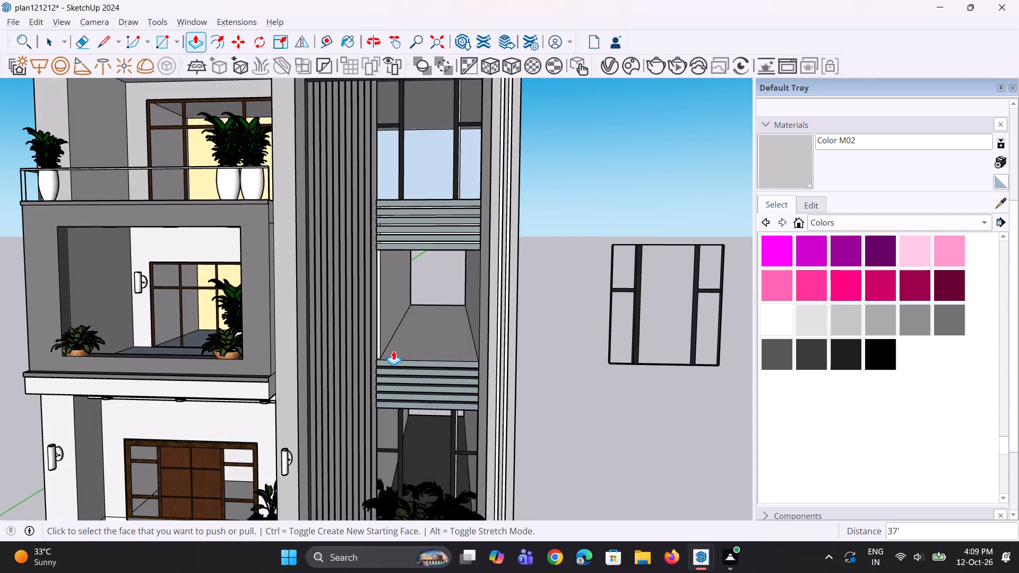
scroll(392, 348, "up", 3)
scroll(374, 249, "up", 8)
left_click(407, 291)
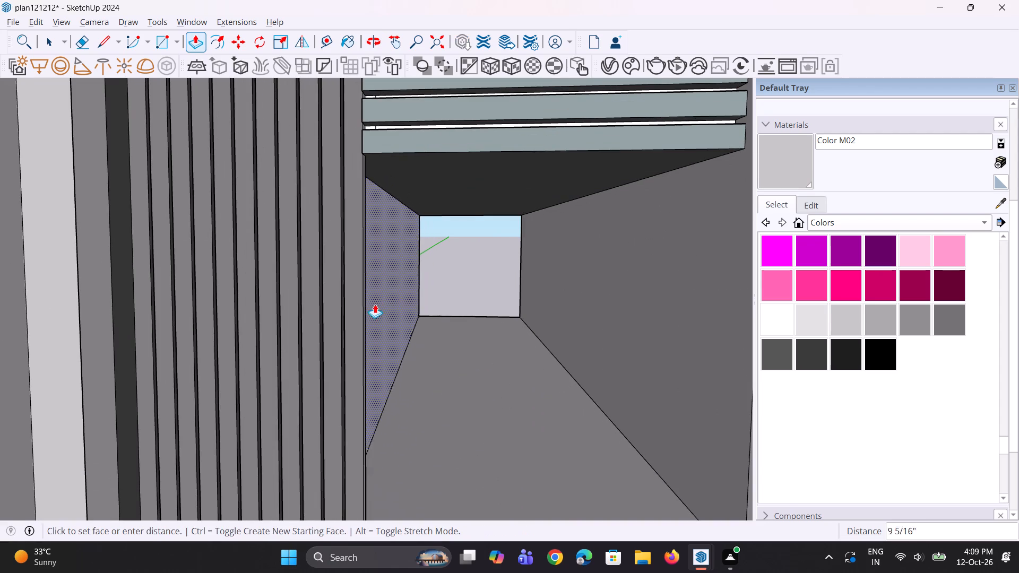
left_click(358, 314)
middle_click_drag(374, 333, 347, 346)
scroll(348, 344, "down", 6)
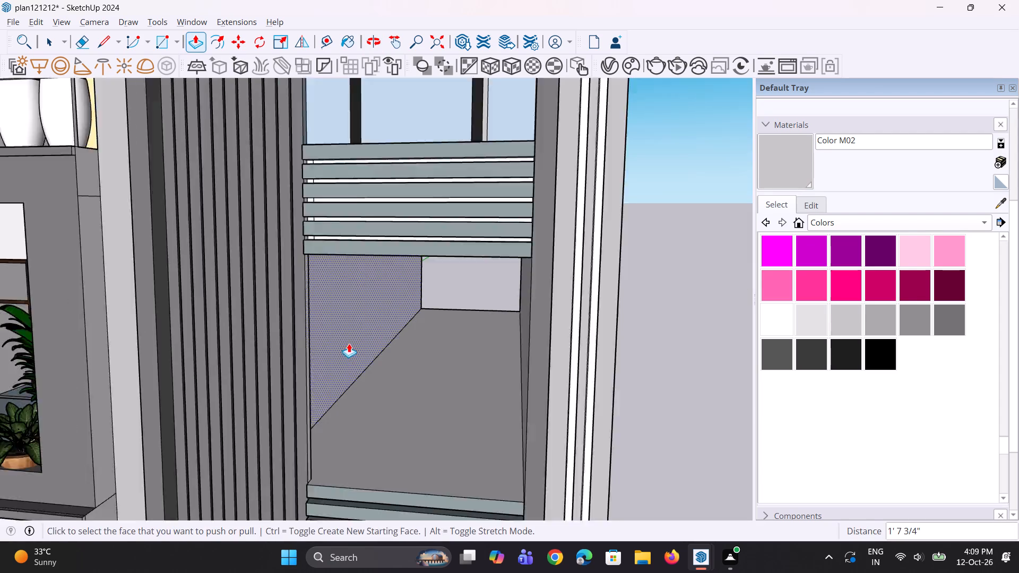
middle_click_drag(362, 348, 427, 315)
scroll(436, 318, "up", 1)
Move the window frame from beside the house back into the middle-floor opening of the slatted bay, snapping corner to corner.
key("space")
scroll(369, 320, "down", 5)
middle_click_drag(567, 366, 565, 368)
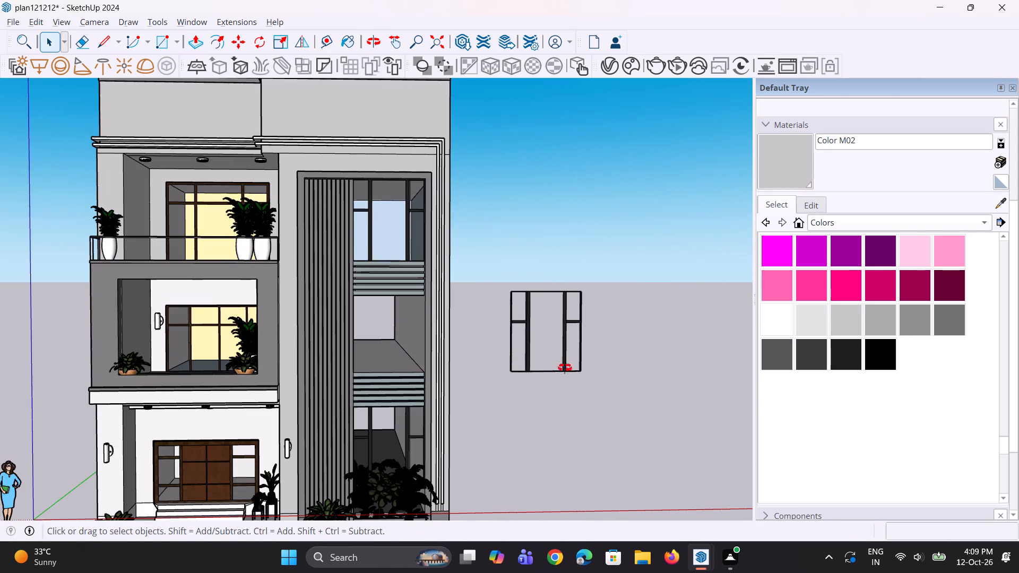
middle_click_drag(565, 368, 547, 364)
left_click(530, 376)
left_click(508, 366)
left_click(512, 367)
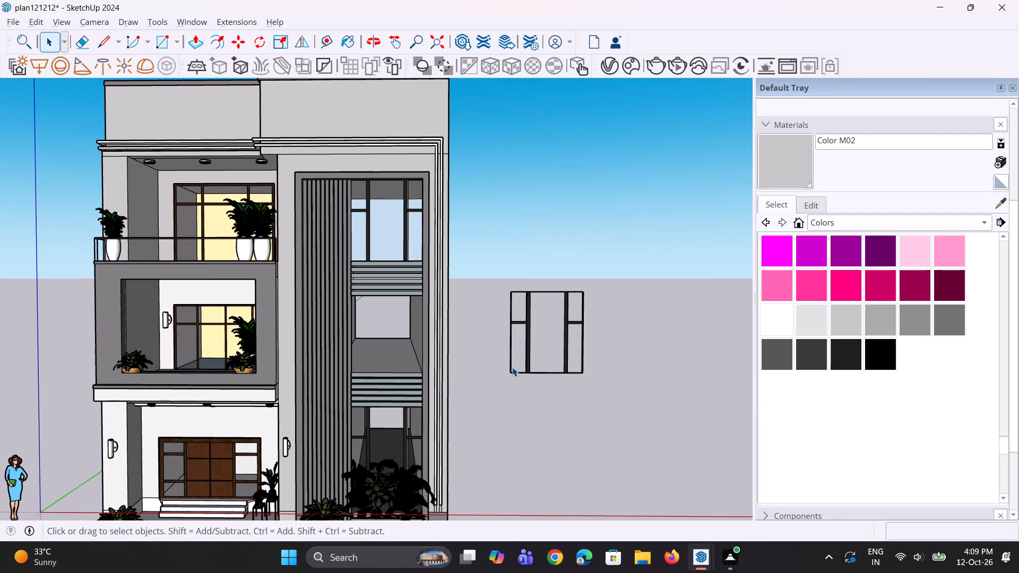
key("m")
left_click(509, 371)
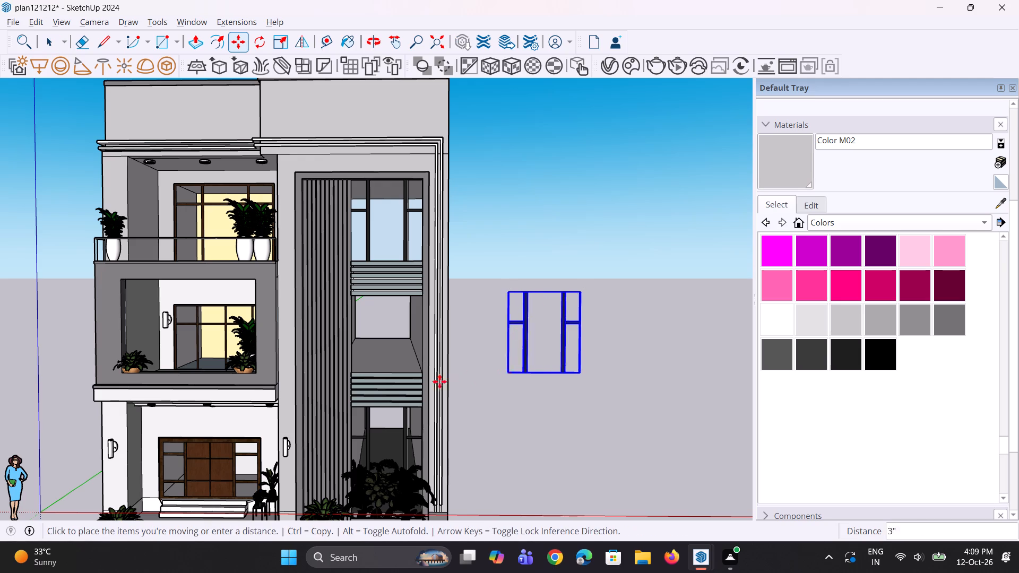
scroll(352, 369, "up", 3)
left_click(352, 369)
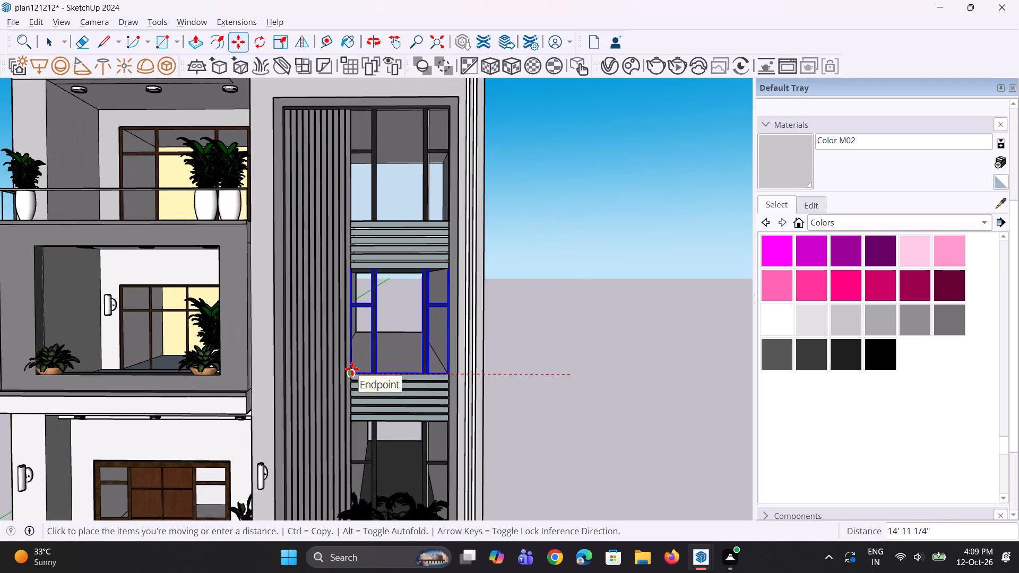
middle_click_drag(493, 369, 419, 389)
scroll(405, 376, "up", 9)
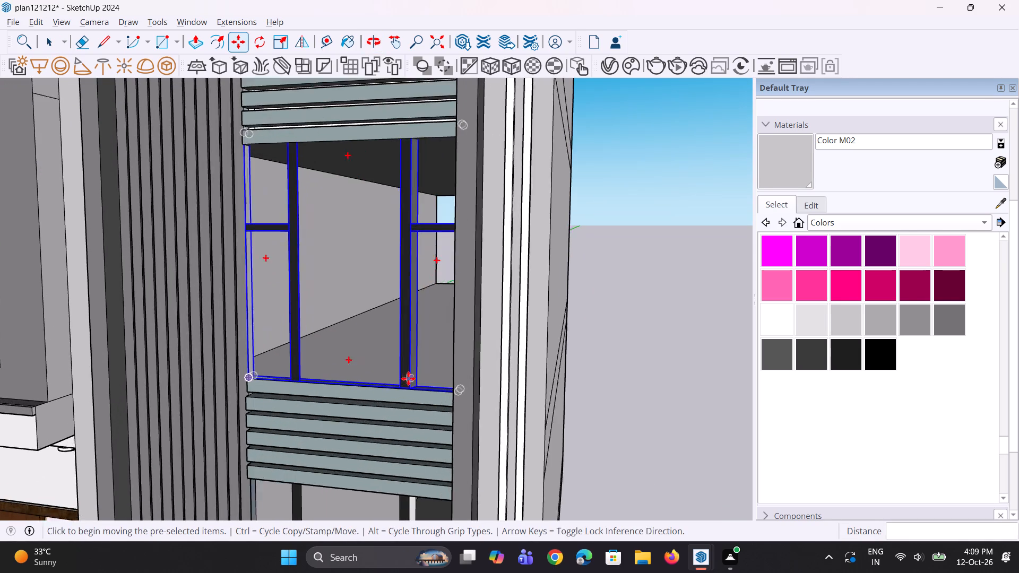
scroll(408, 378, "up", 1)
middle_click_drag(408, 378, 402, 377)
key("space")
key("space")
left_click(669, 378)
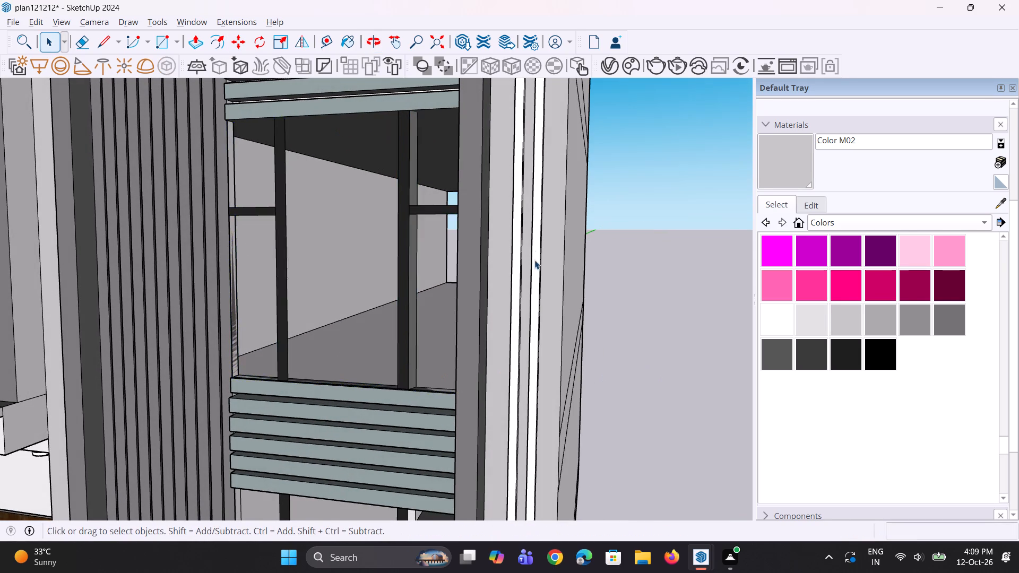
Close the middle-floor opening in the rear wall with a rectangle about 7' 6" by 8' 1".
scroll(529, 245, "down", 5)
middle_click_drag(496, 292, 547, 267)
scroll(510, 305, "down", 8)
middle_click_drag(528, 313, 526, 316)
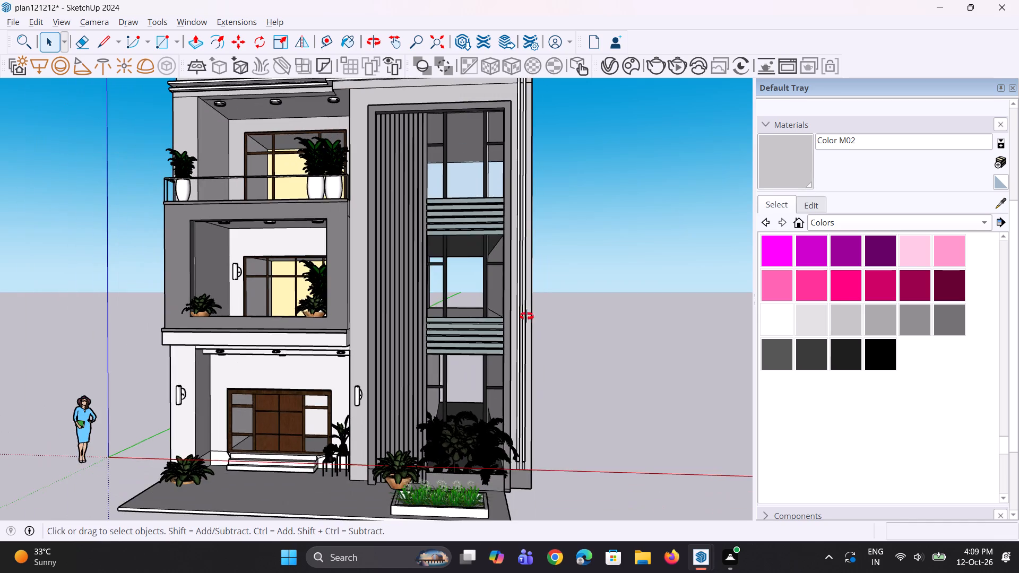
middle_click_drag(526, 316, 243, 328)
scroll(238, 318, "down", 10)
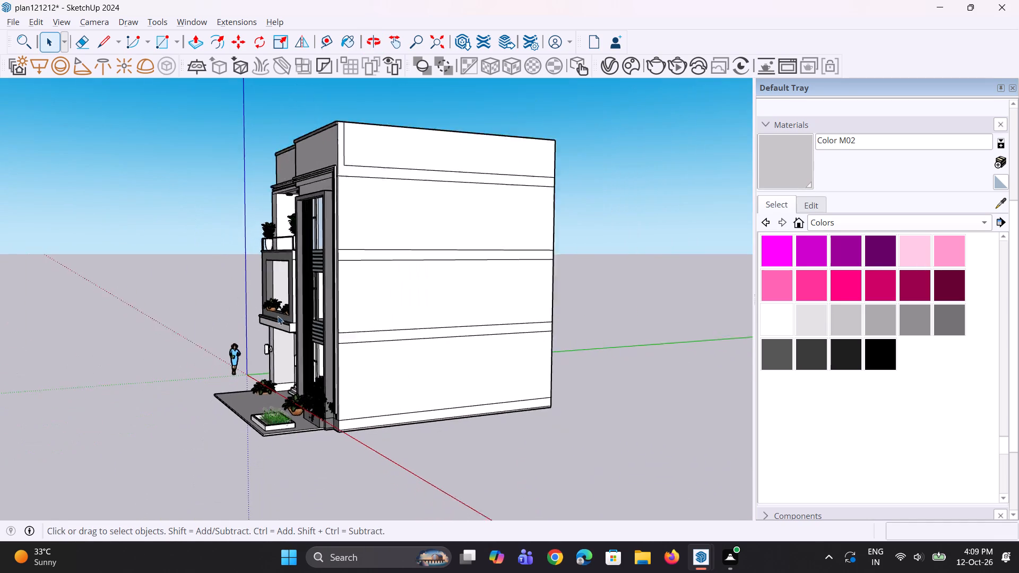
middle_click_drag(416, 305, 8, 323)
scroll(478, 370, "up", 4)
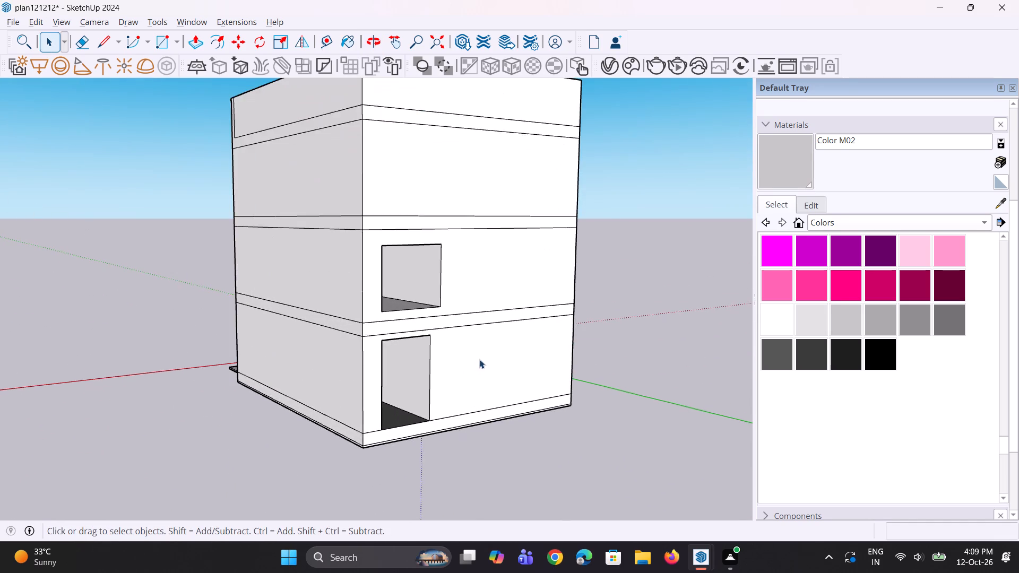
scroll(480, 359, "up", 3)
middle_click_drag(444, 359, 355, 367)
key("r")
scroll(246, 266, "up", 1)
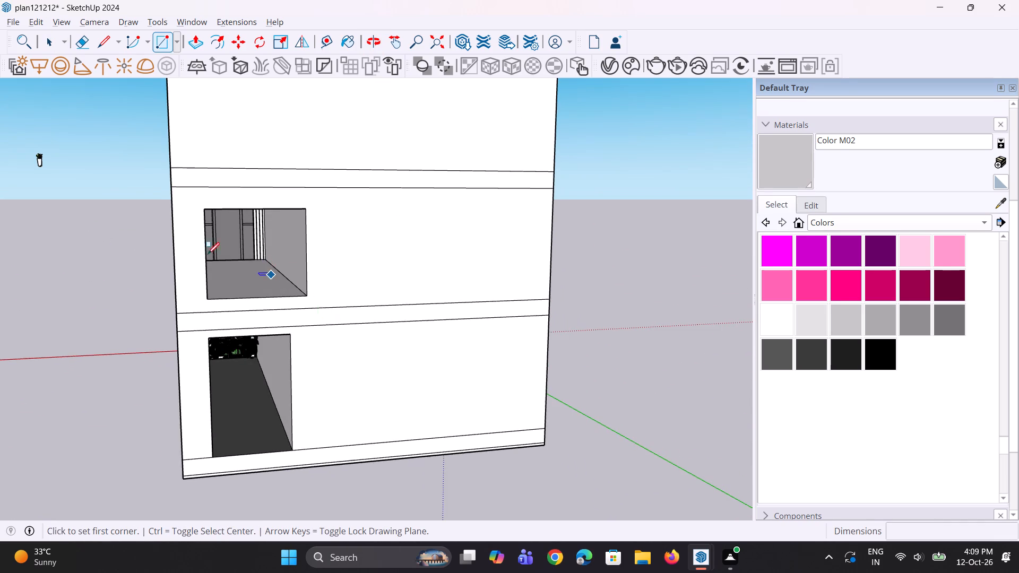
scroll(208, 254, "up", 1)
left_click(196, 190)
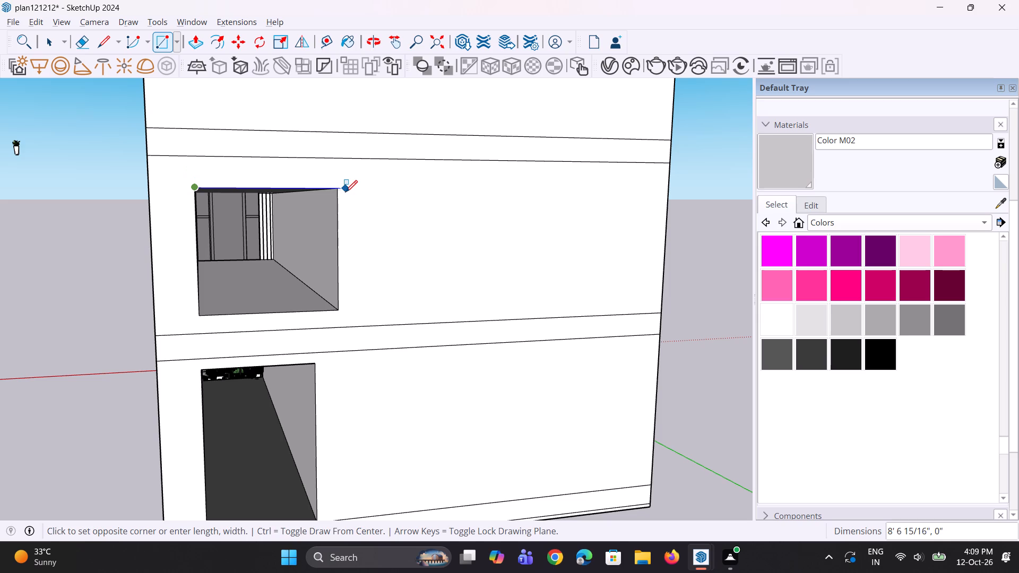
left_click(339, 192)
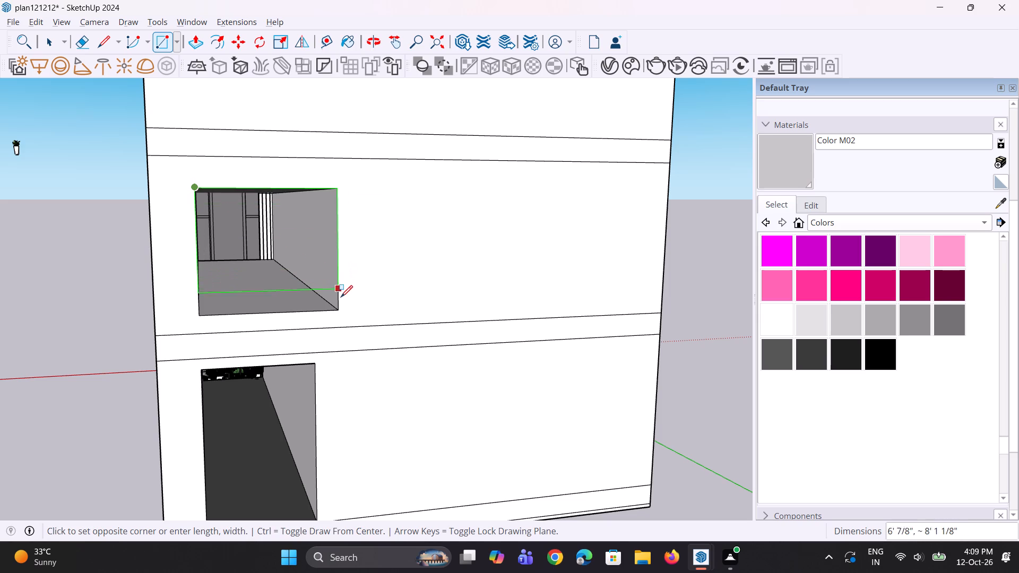
left_click(337, 315)
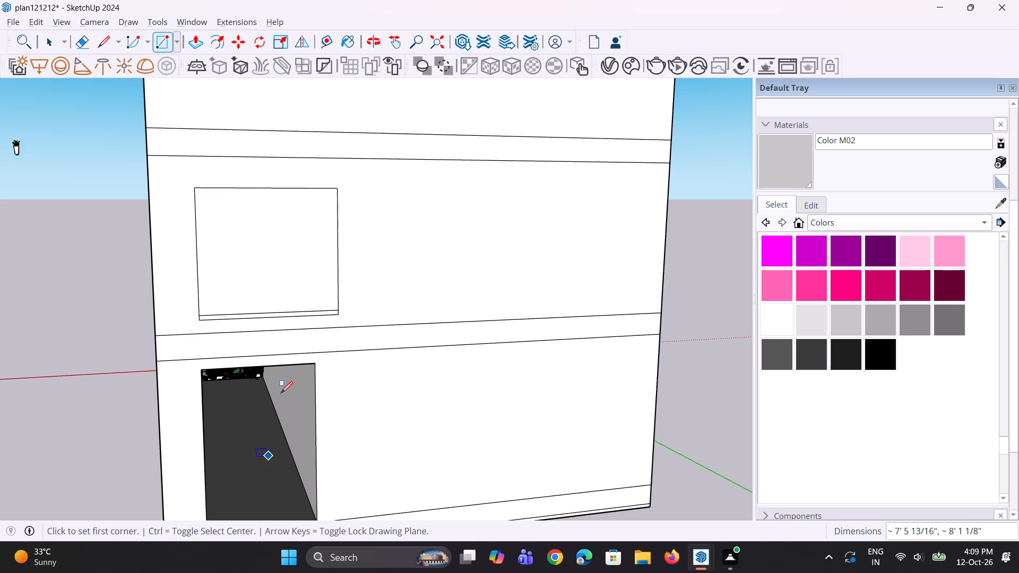
Close the ground-floor opening in the rear wall with a rectangle about 6' by 10' 1".
scroll(281, 393, "down", 3)
scroll(157, 370, "up", 2)
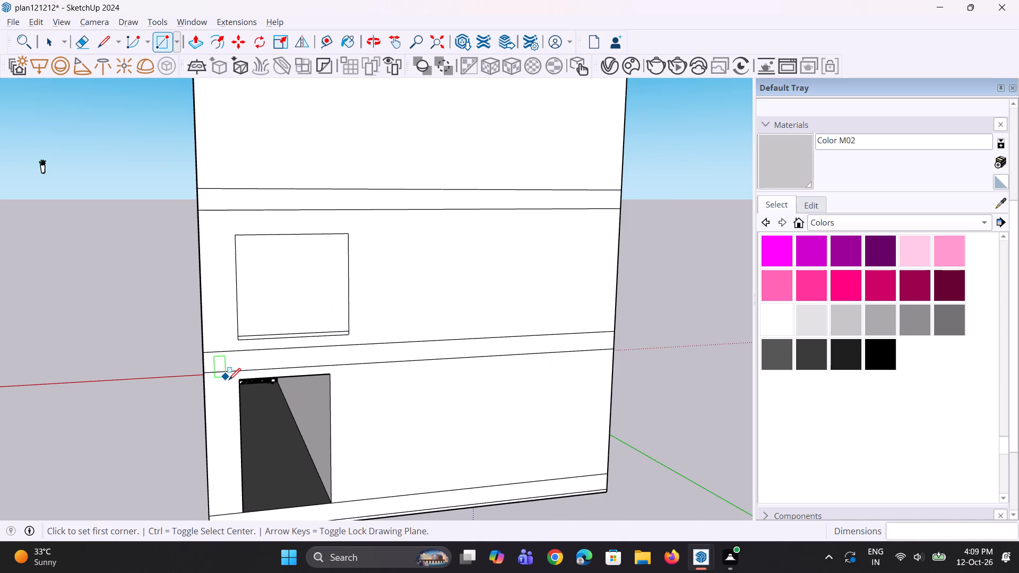
left_click(248, 383)
left_click(334, 372)
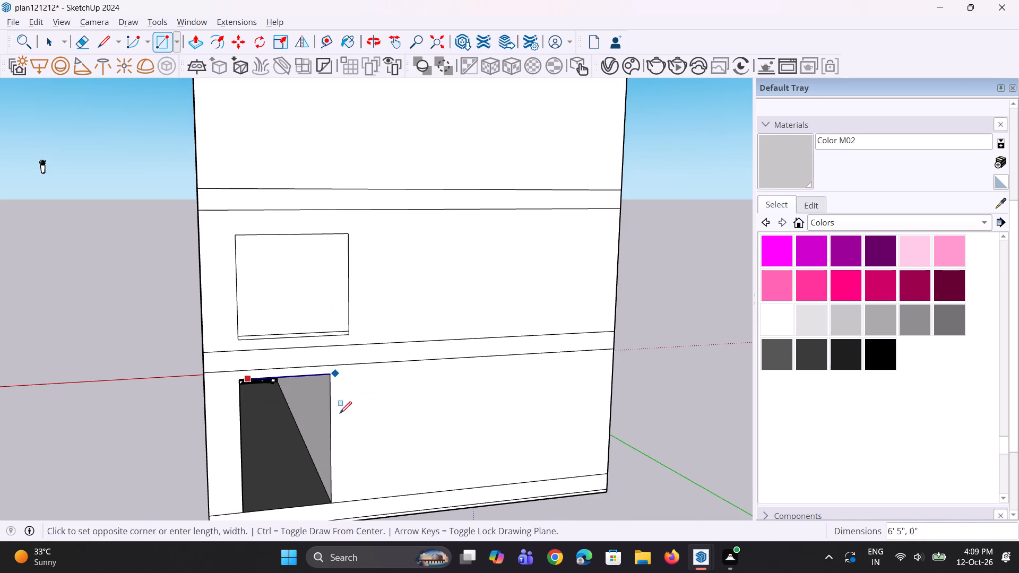
left_click(326, 499)
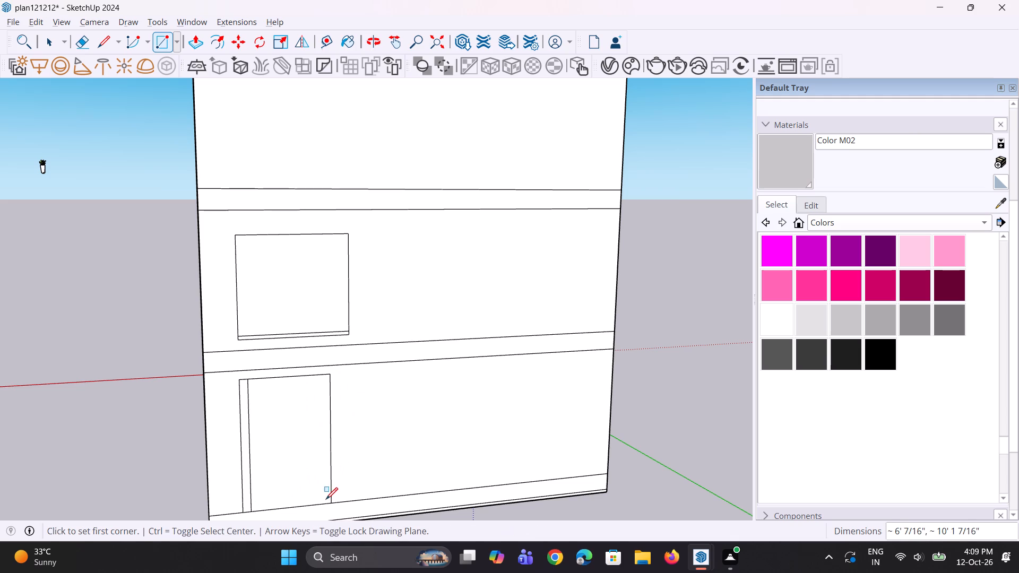
type("c")
key("space")
type("c")
key("space")
Examine the slatted bay's windows and the rooms behind them from the front of the house.
scroll(269, 395, "down", 5)
middle_click_drag(226, 420, 355, 402)
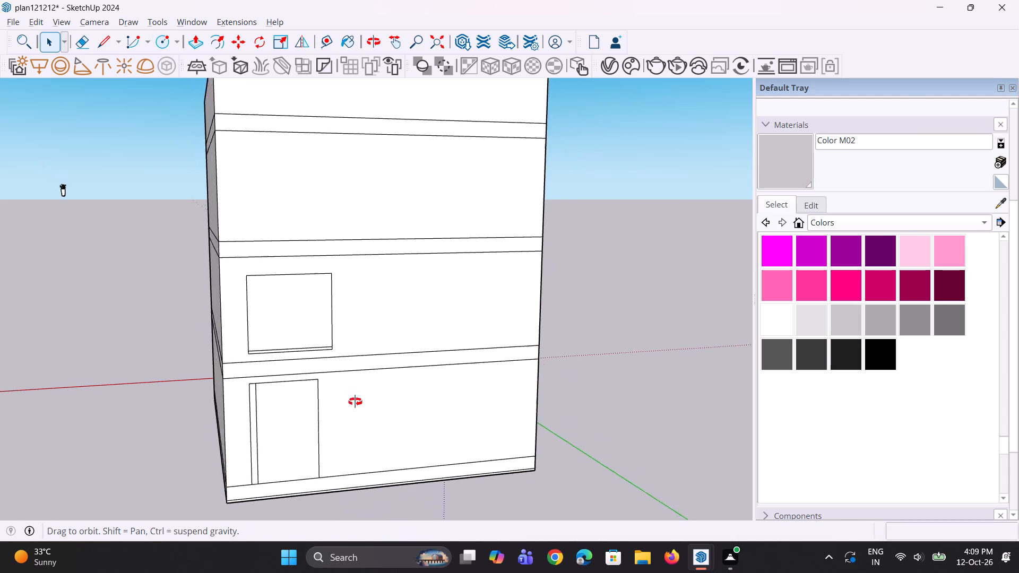
middle_click_drag(355, 402, 565, 397)
middle_click_drag(284, 403, 676, 406)
middle_click_drag(441, 395, 494, 386)
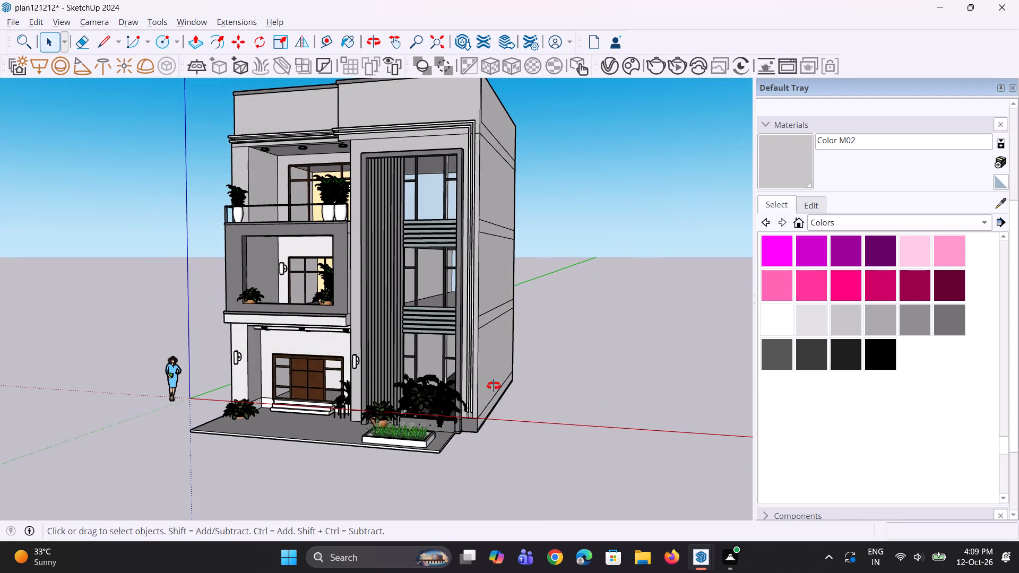
middle_click_drag(494, 386, 500, 375)
scroll(486, 309, "up", 7)
scroll(375, 297, "up", 1)
middle_click_drag(375, 297, 408, 365)
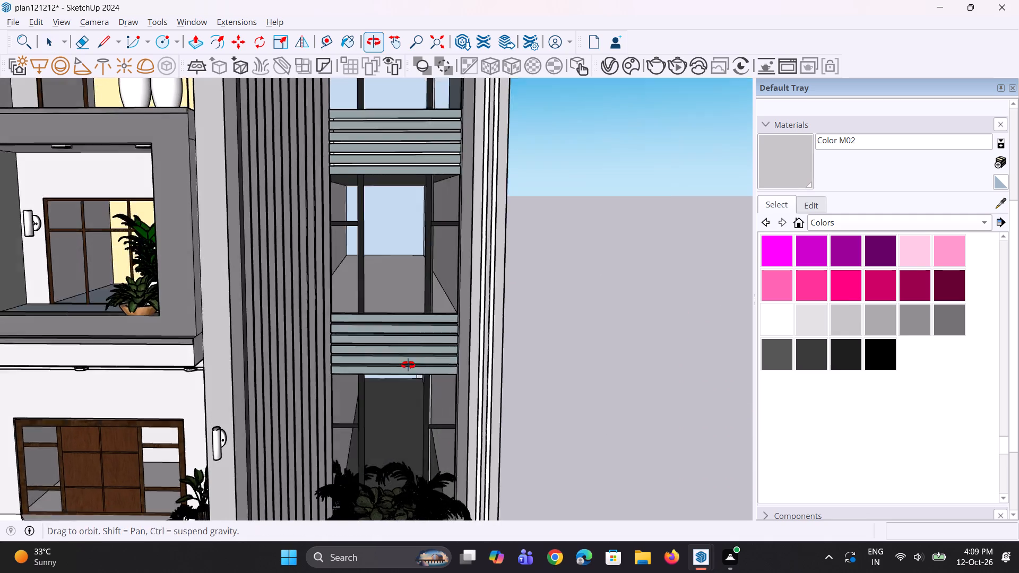
middle_click_drag(408, 365, 409, 366)
scroll(409, 366, "down", 9)
middle_click_drag(407, 367, 375, 303)
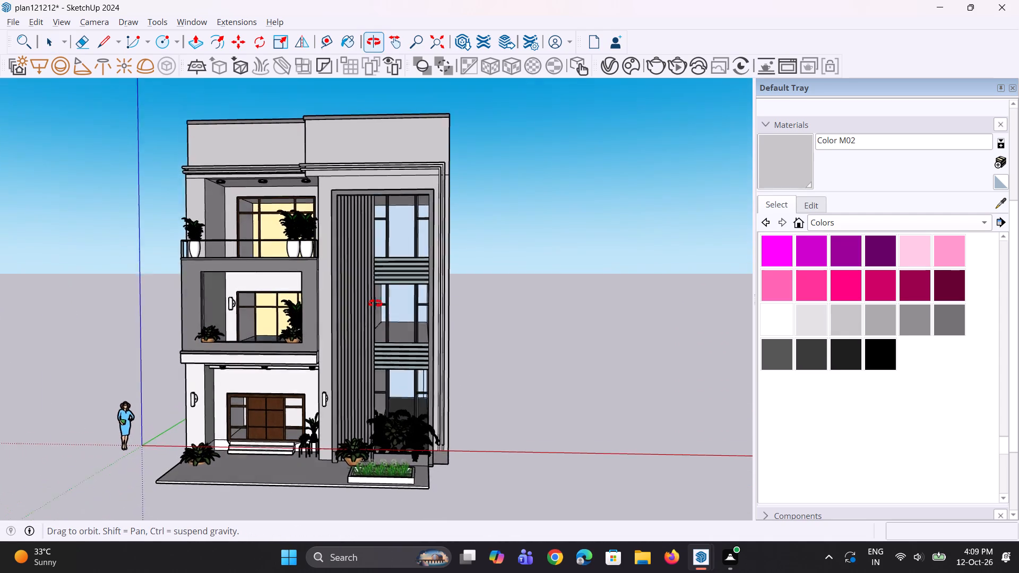
middle_click_drag(375, 303, 374, 302)
scroll(394, 300, "up", 6)
middle_click_drag(407, 314, 373, 361)
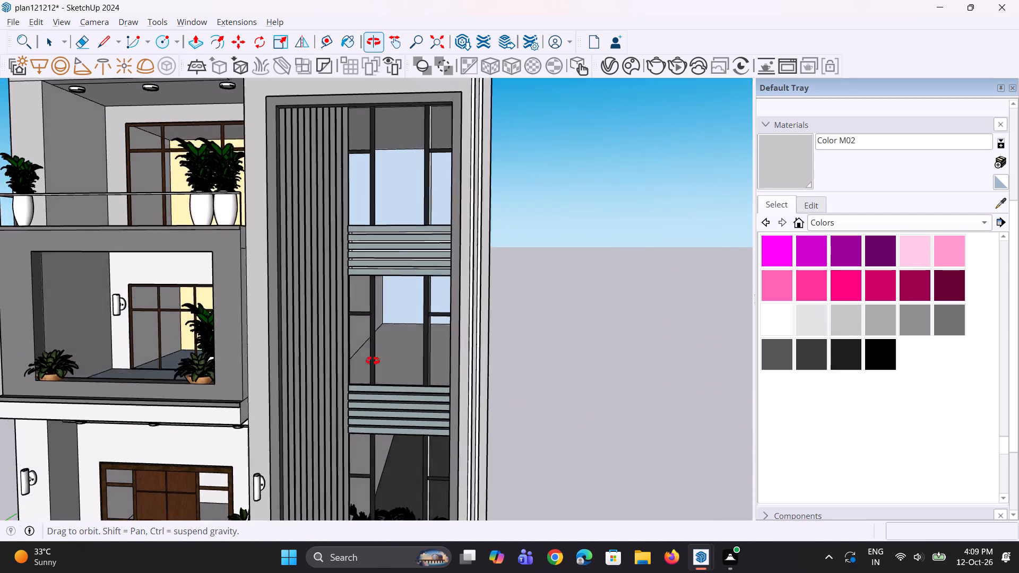
middle_click_drag(373, 361, 396, 318)
scroll(396, 318, "up", 1)
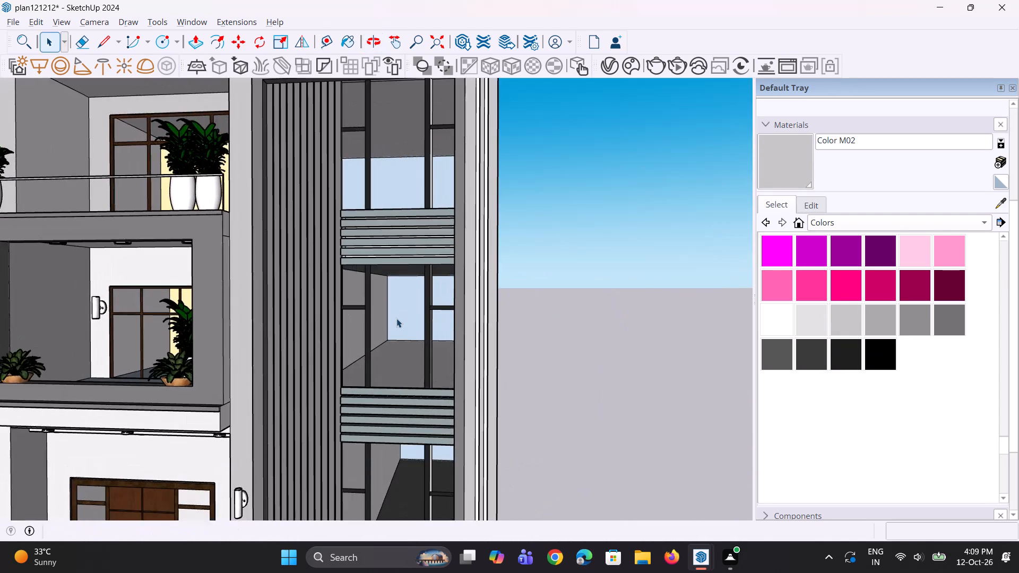
scroll(396, 318, "down", 10)
middle_click_drag(412, 334, 429, 350)
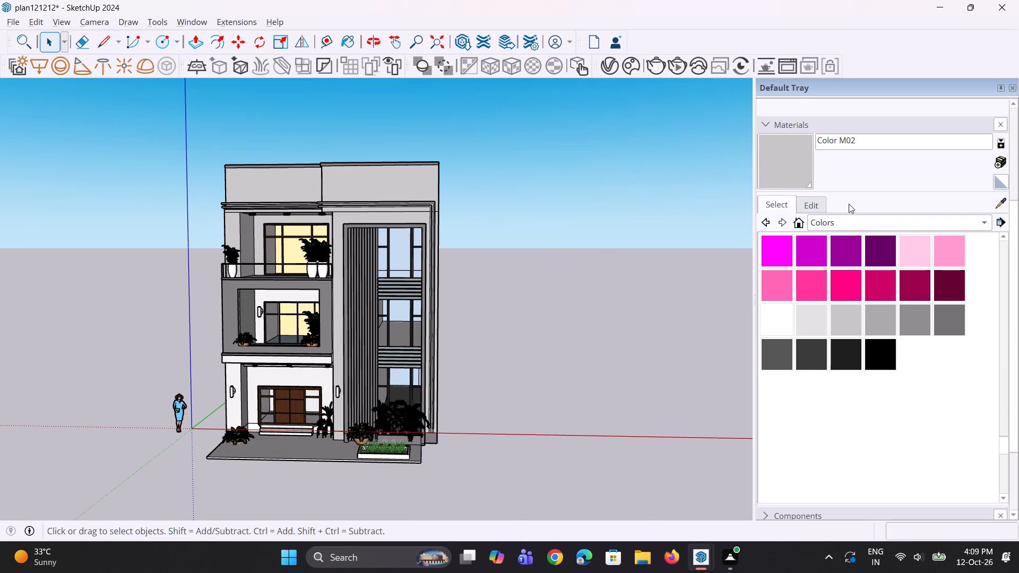
Undo the recent edits to the slatted bay's middle and ground floors, back to before their rooms were hollowed out.
left_click(863, 220)
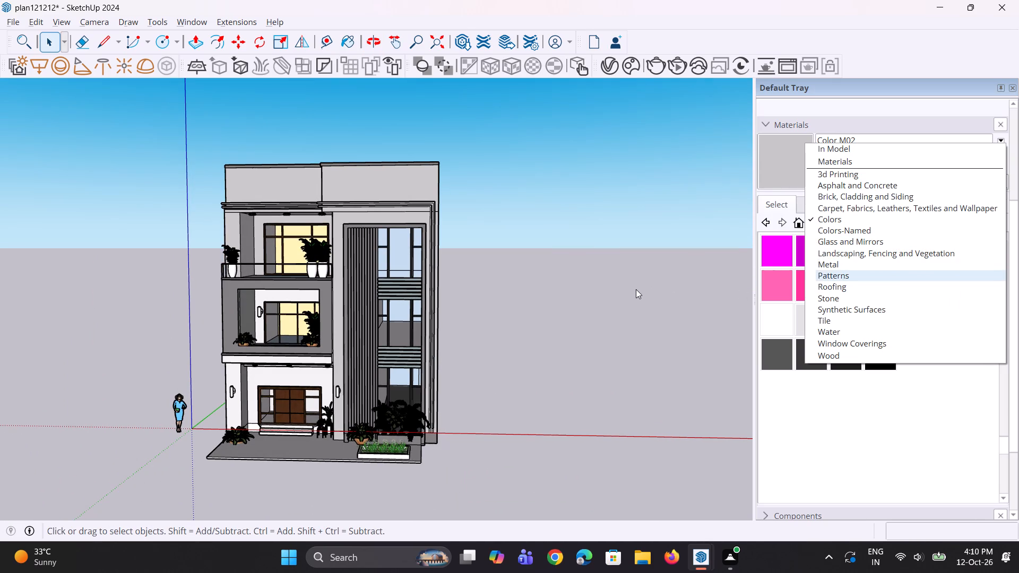
key("ctrl+z")
key("ctrl+z")
key("ctrl+z")
key("ctrl+z")
left_click(693, 231)
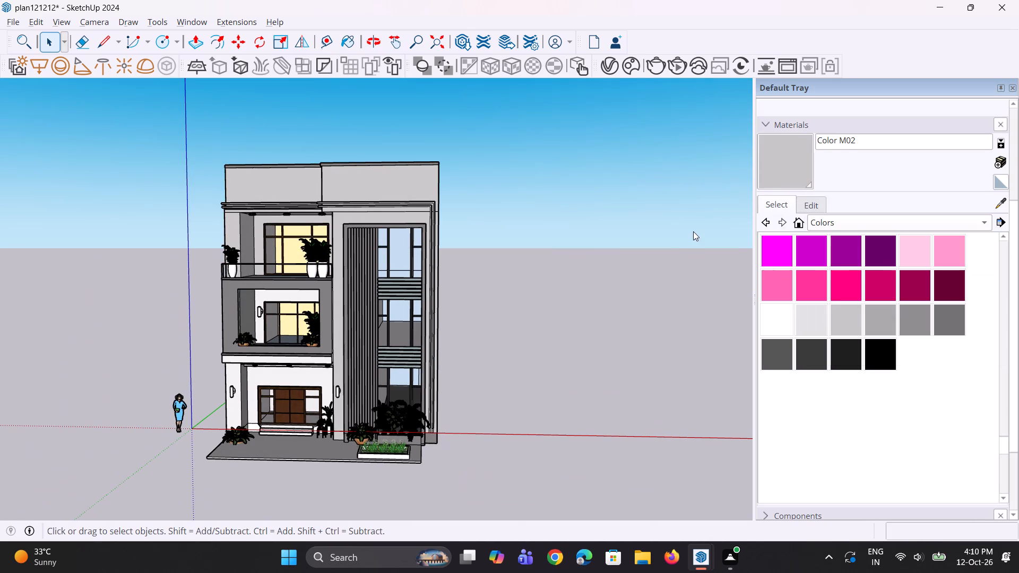
key("ctrl+z")
key("ctrl+z")
key("ctrl+z")
key("ctrl+z")
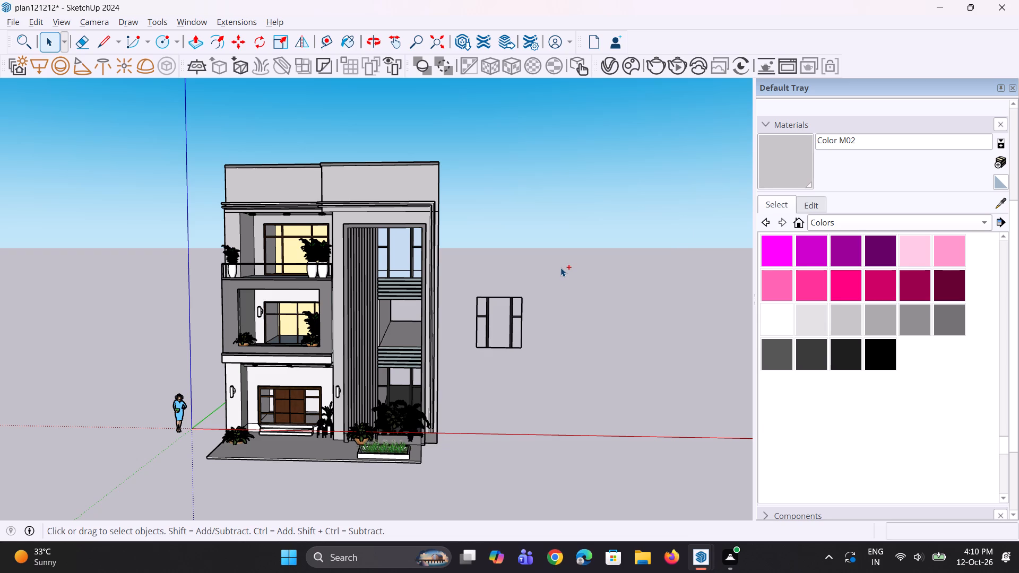
key("ctrl+z")
key("ctrl+z")
key("ctrl+z")
key("ctrl+z")
key("ctrl+z")
key("ctrl+z")
key("ctrl+z")
key("ctrl+z")
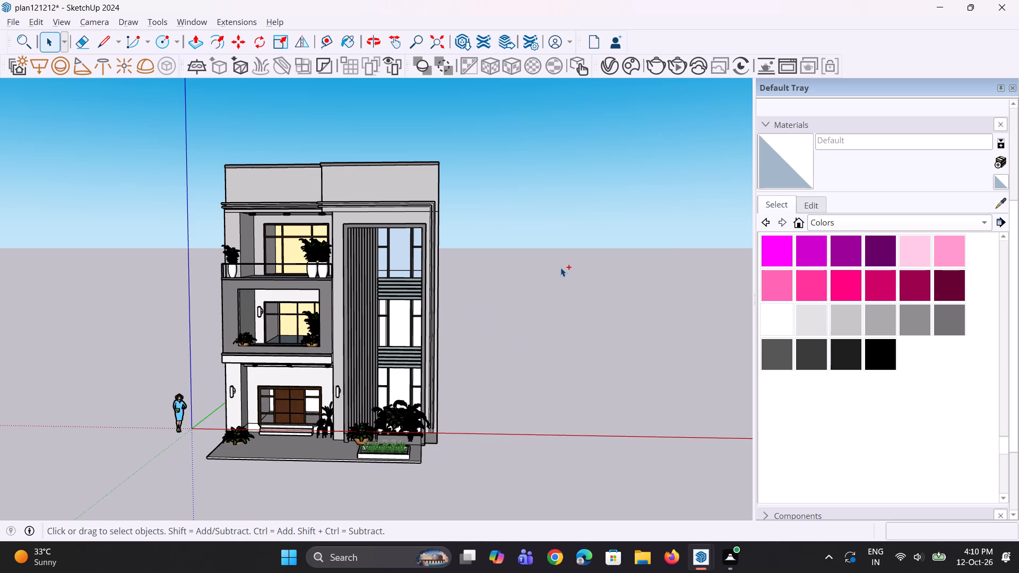
key("ctrl+z")
key("ctrl+z")
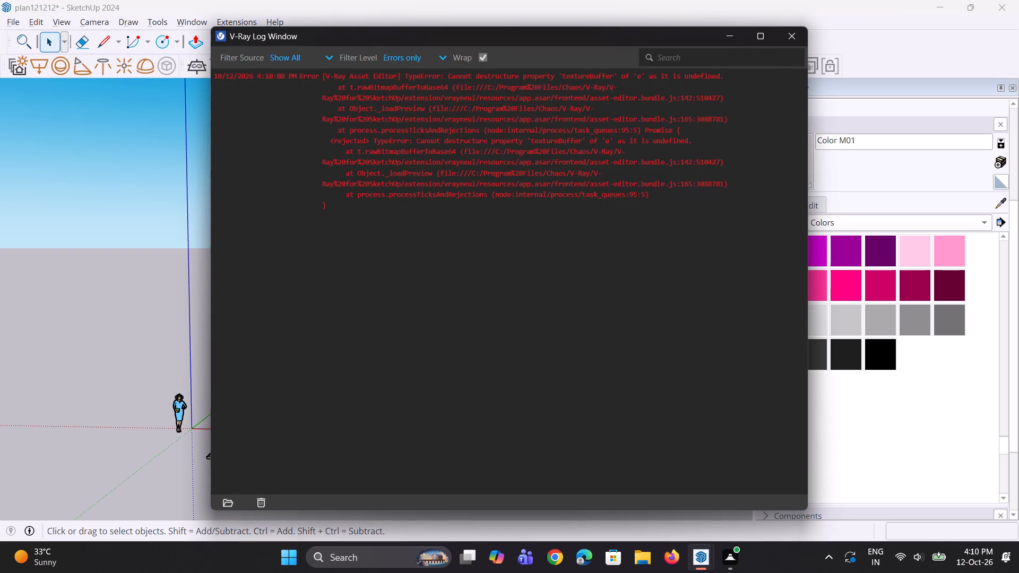
left_click(791, 50)
left_click(796, 47)
left_click(797, 42)
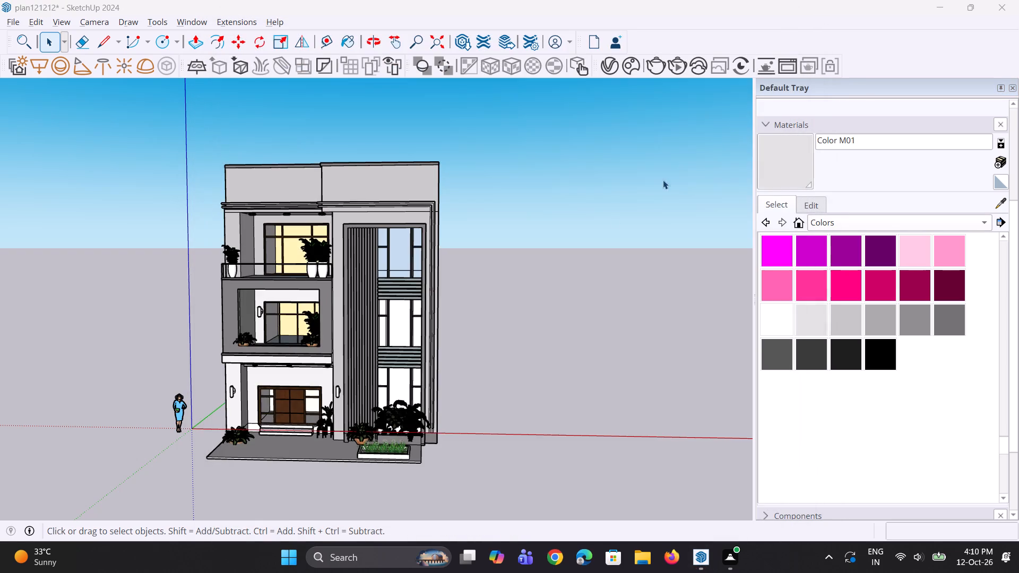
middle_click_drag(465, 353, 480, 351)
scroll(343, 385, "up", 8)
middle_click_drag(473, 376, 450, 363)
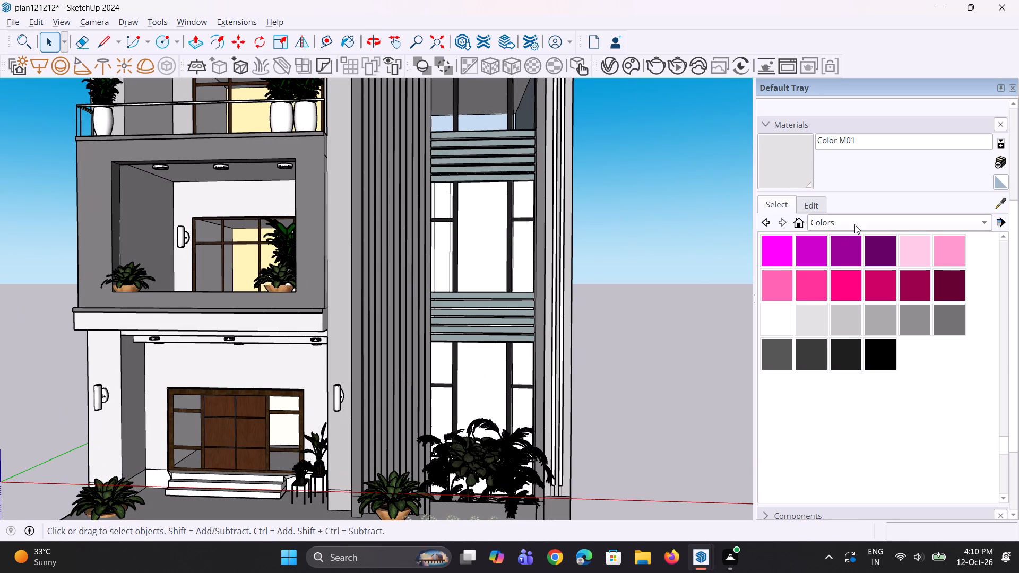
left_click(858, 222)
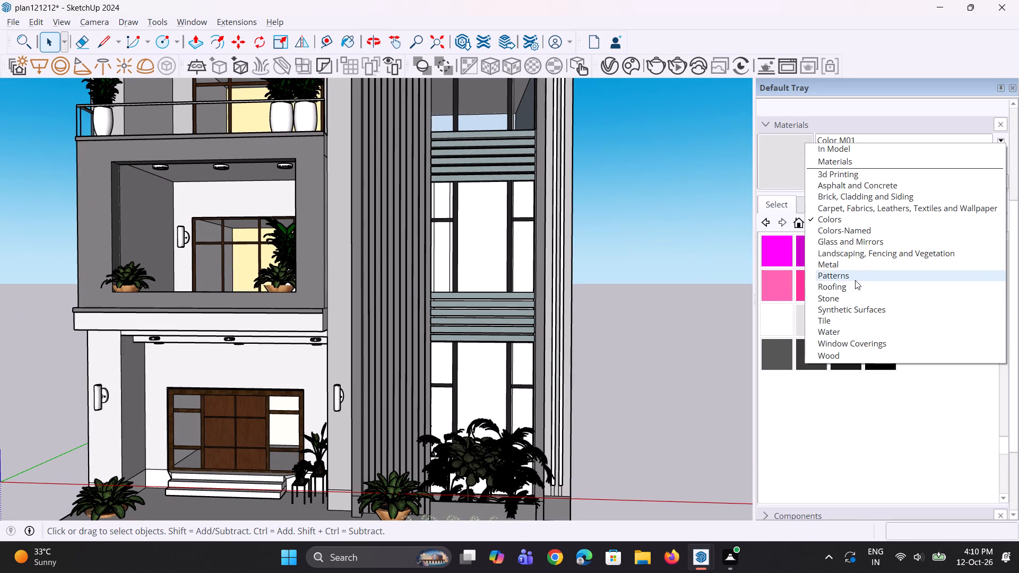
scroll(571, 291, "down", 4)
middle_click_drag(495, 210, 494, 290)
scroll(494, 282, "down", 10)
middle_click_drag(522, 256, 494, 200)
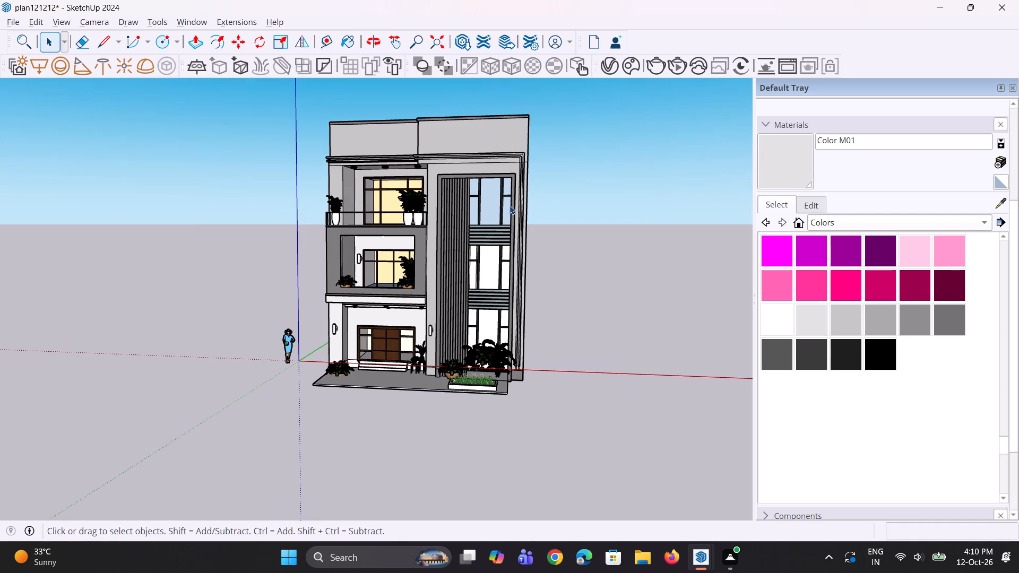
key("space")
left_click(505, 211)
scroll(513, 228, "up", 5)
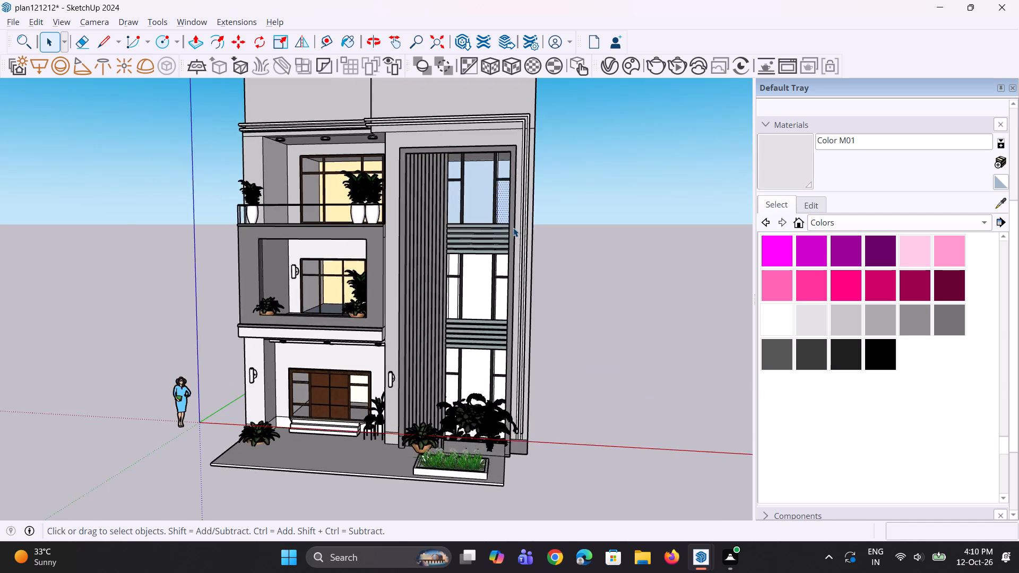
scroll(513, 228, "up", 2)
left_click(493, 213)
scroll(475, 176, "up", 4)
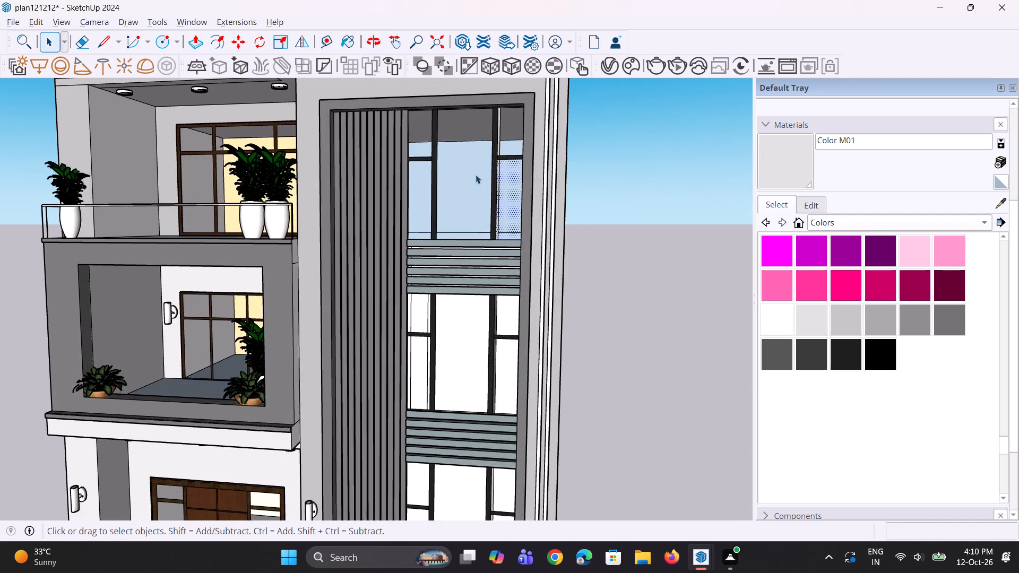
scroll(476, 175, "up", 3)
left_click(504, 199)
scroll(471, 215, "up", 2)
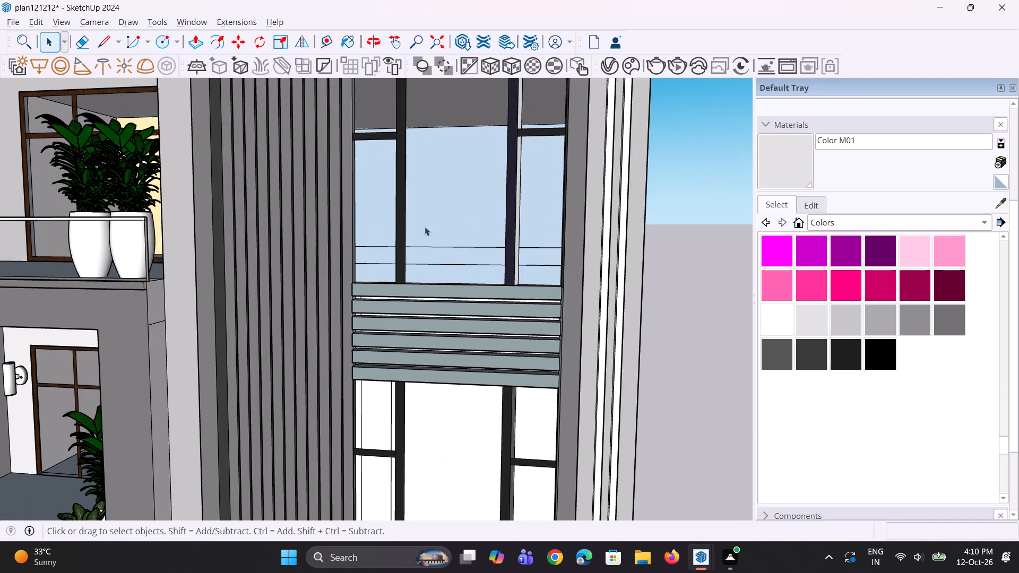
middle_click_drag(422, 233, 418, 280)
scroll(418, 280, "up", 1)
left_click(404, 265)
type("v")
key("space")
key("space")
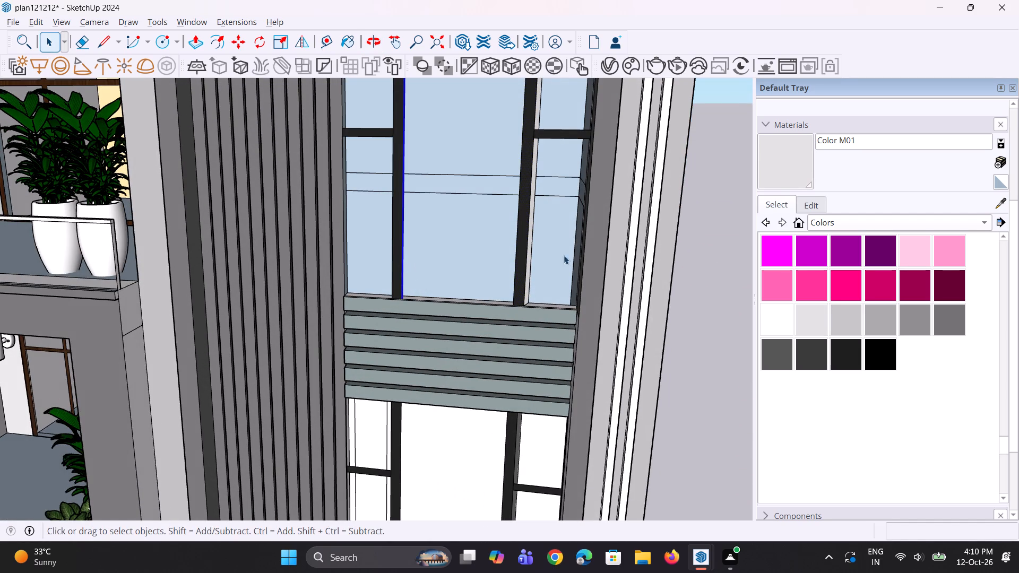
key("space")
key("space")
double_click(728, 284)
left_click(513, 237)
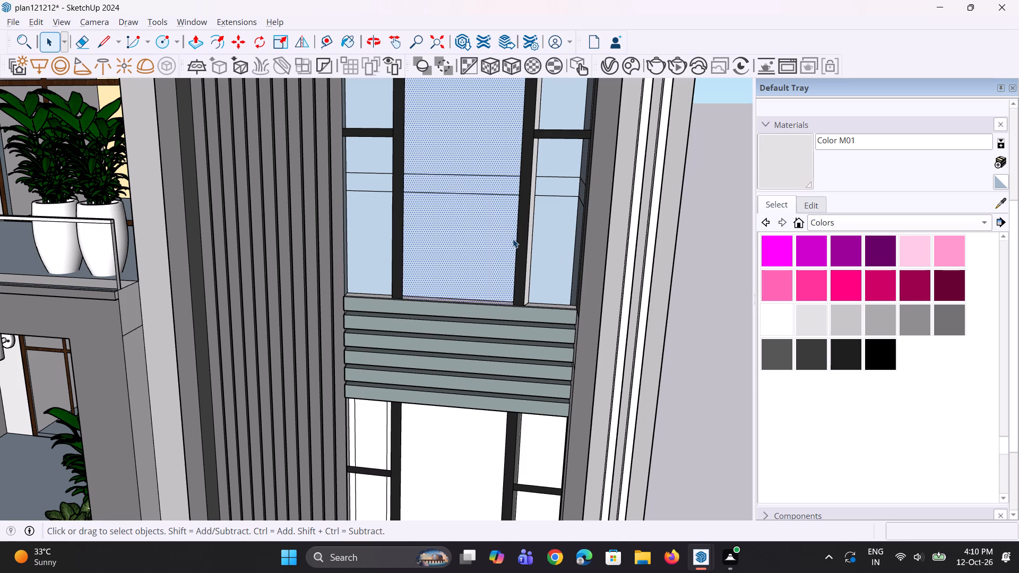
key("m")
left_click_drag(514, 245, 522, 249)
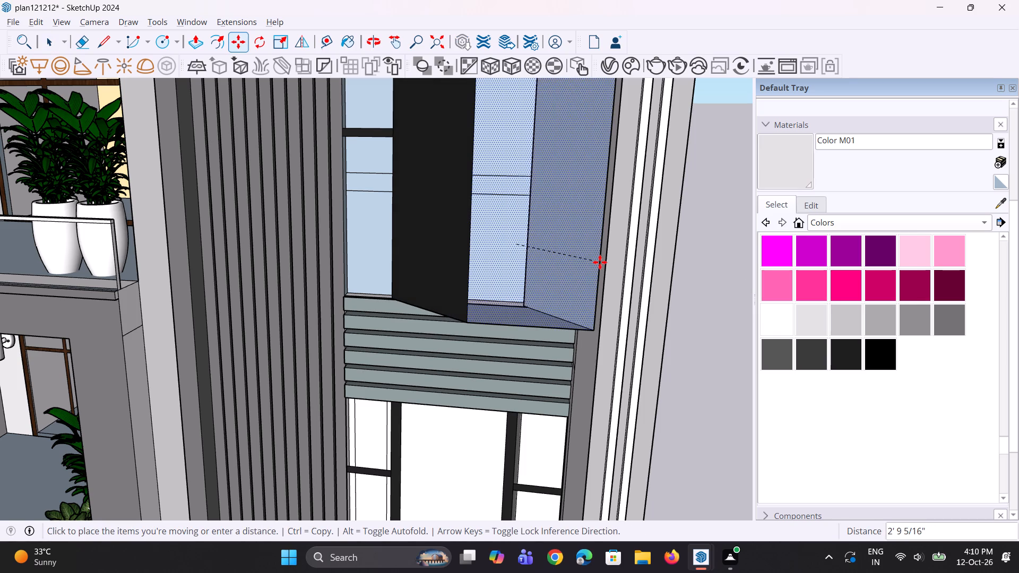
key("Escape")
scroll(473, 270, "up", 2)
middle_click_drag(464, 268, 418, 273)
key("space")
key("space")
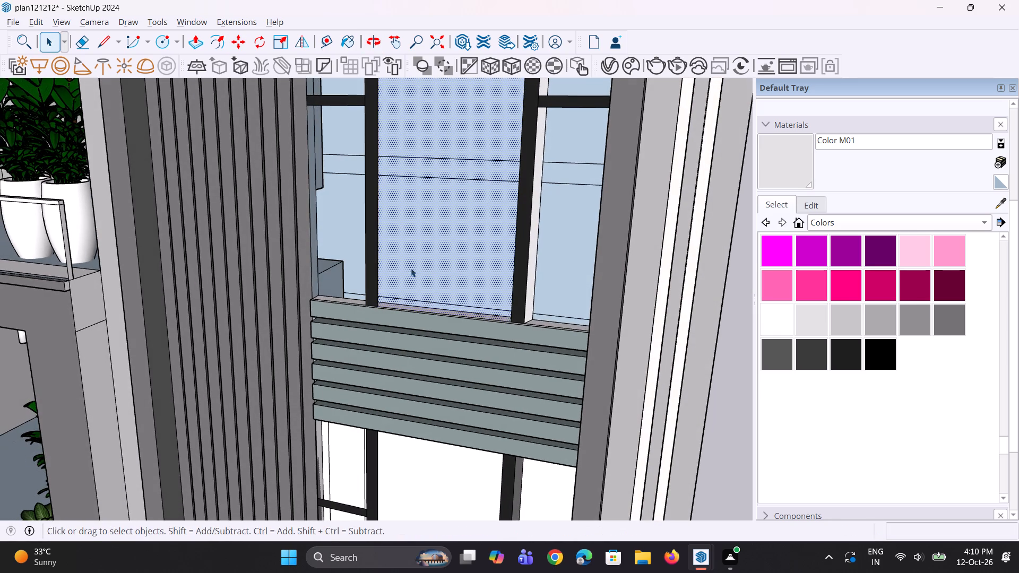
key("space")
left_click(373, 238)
Delete the top-floor face of the rear wall to open the house's interior.
scroll(376, 242, "down", 8)
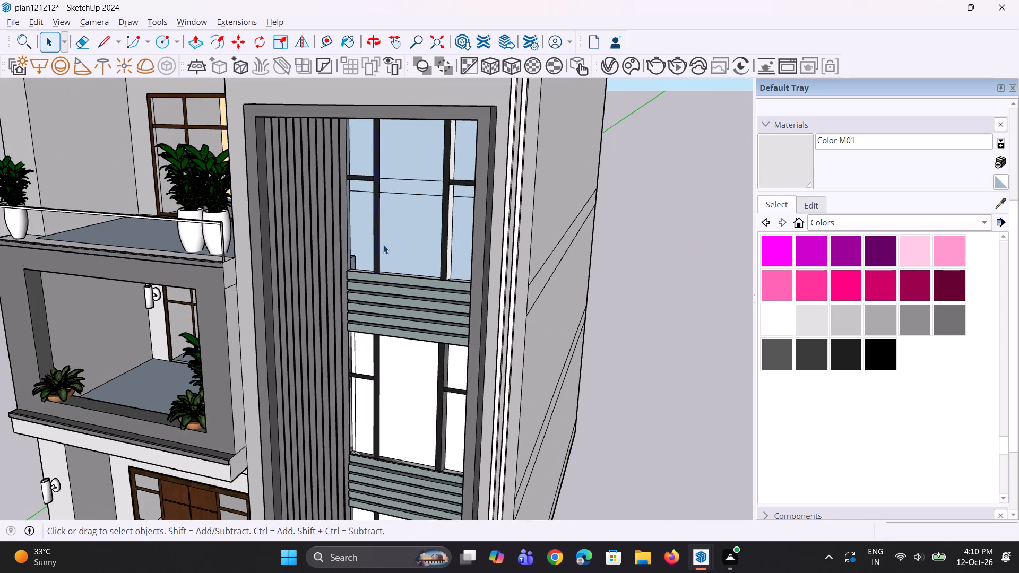
middle_click_drag(399, 240, 274, 247)
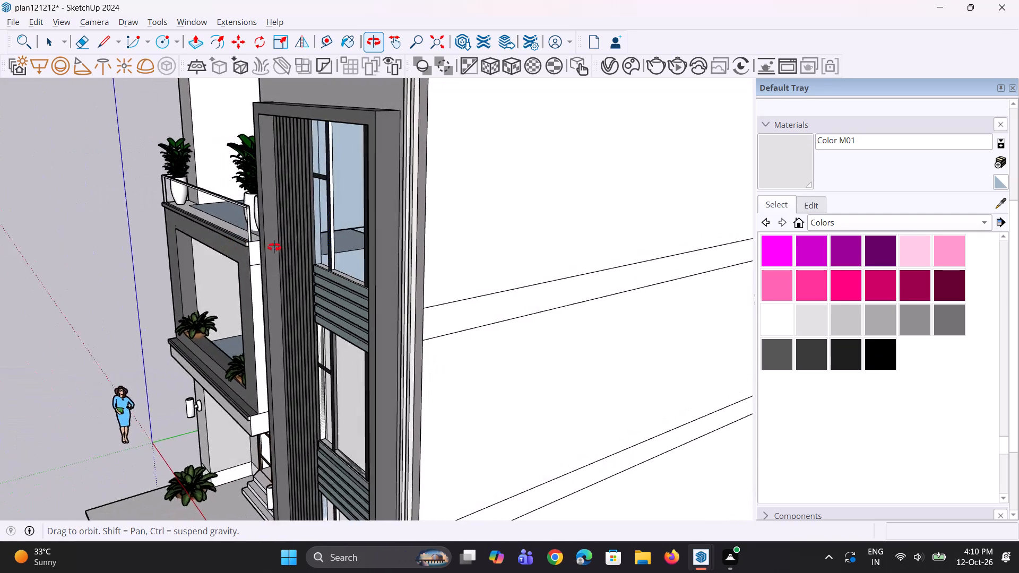
middle_click_drag(274, 247, 192, 249)
scroll(346, 271, "down", 10)
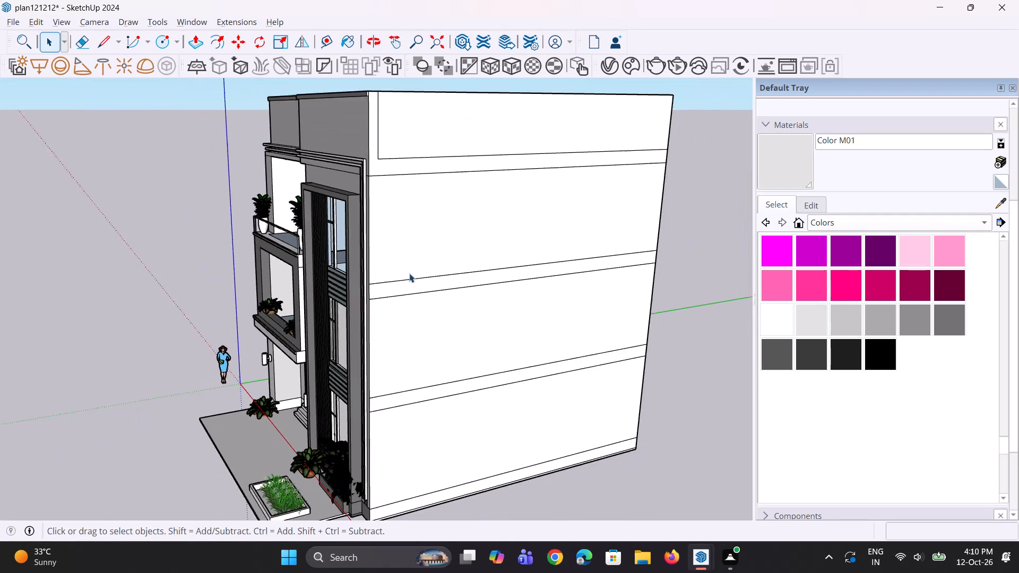
middle_click_drag(606, 274, 151, 277)
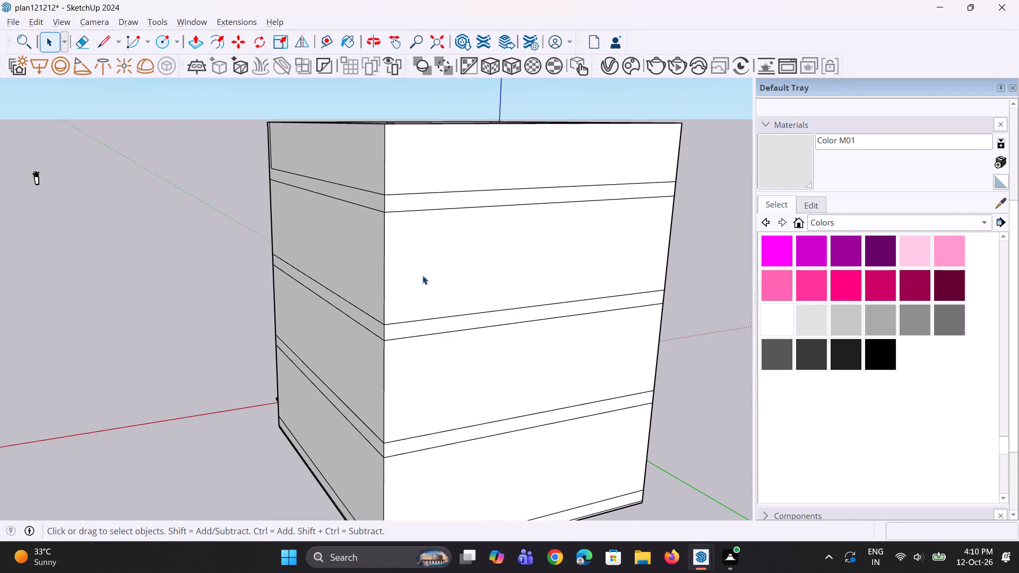
left_click(424, 280)
key("Delete")
From inside the house, draw a rectangle about 8' 2" by 7' 2" behind the slatted bay's top-floor window, starting at the bay frame's corner.
middle_click_drag(519, 290, 439, 292)
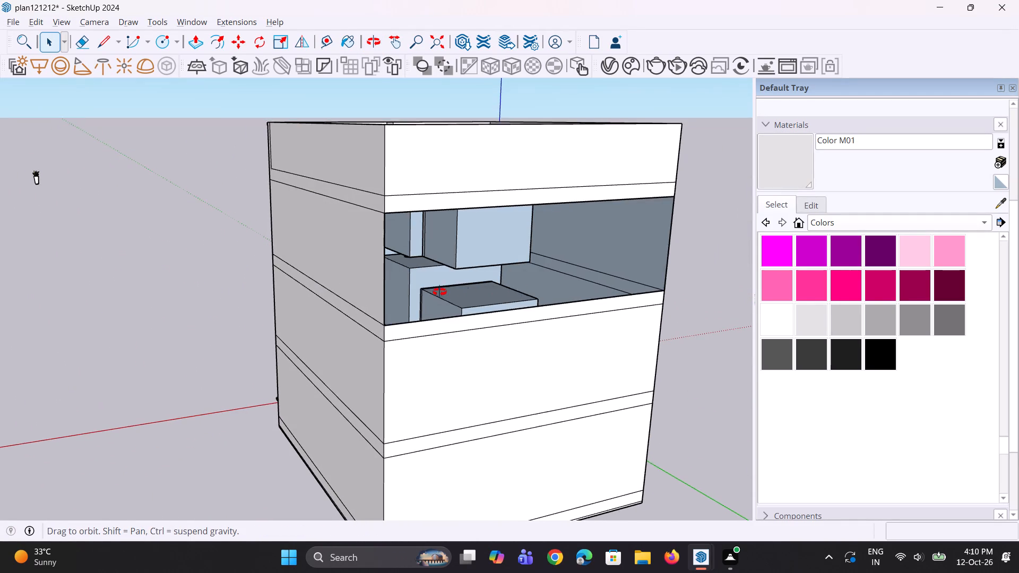
middle_click_drag(439, 292, 376, 271)
scroll(292, 213, "up", 6)
middle_click_drag(312, 224, 326, 219)
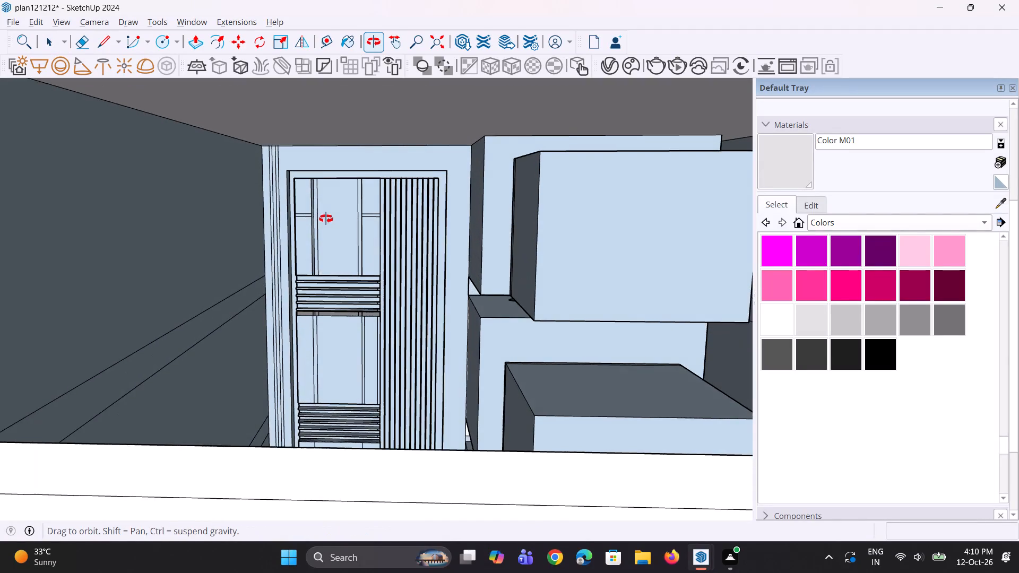
middle_click_drag(326, 219, 347, 233)
scroll(289, 199, "up", 3)
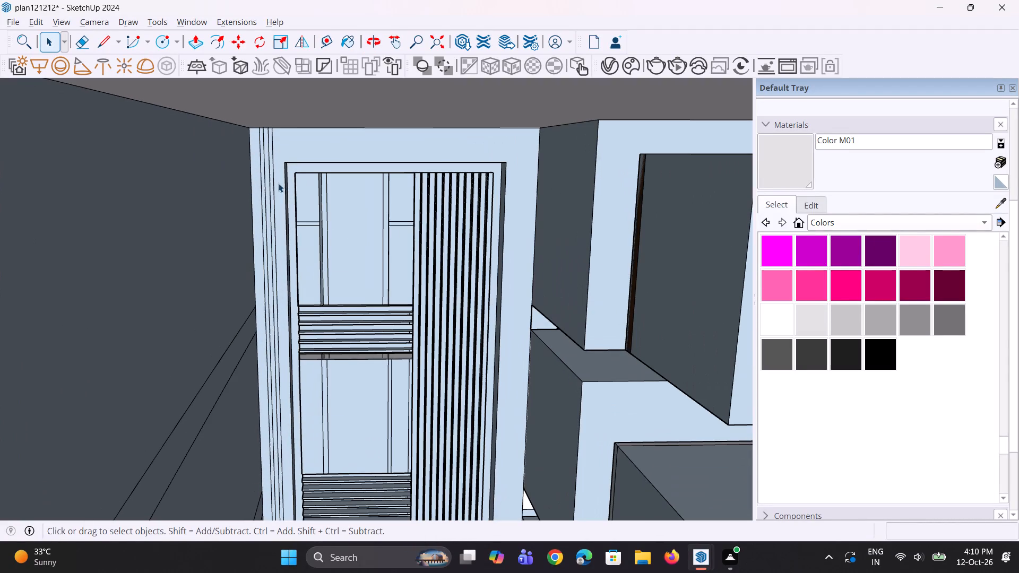
key("r")
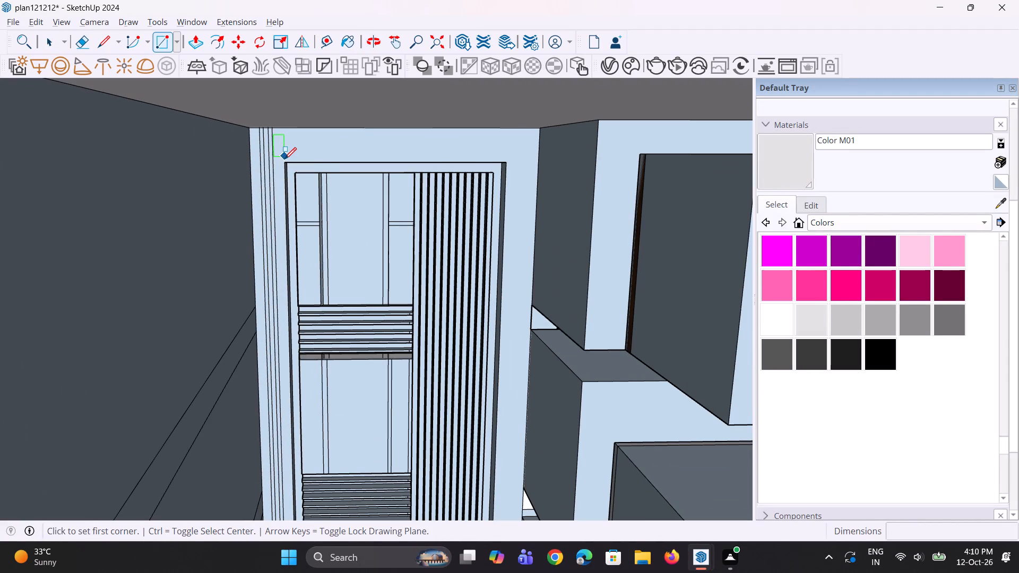
left_click(288, 165)
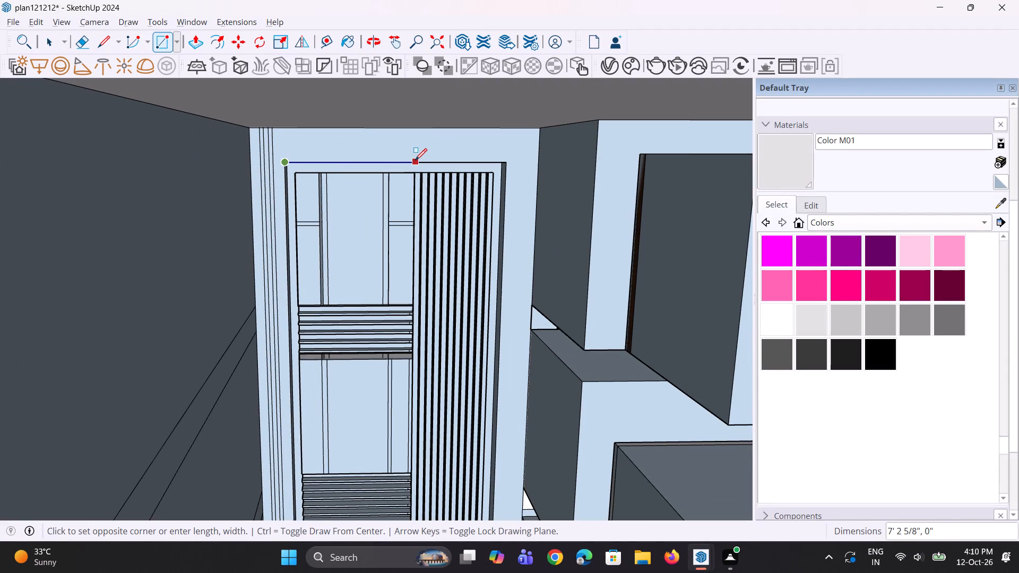
left_click(415, 160)
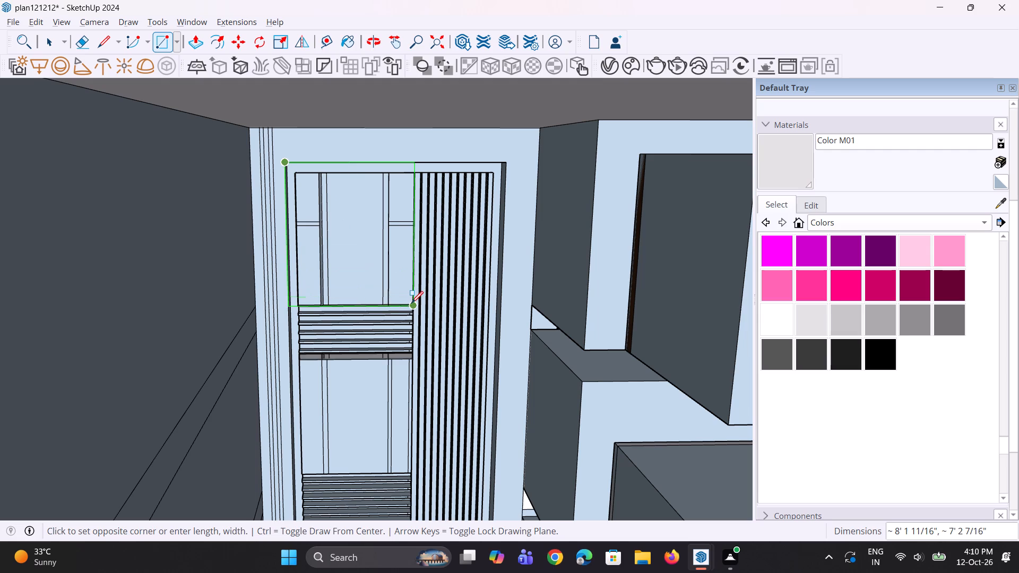
left_click(411, 303)
middle_click_drag(331, 289, 566, 291)
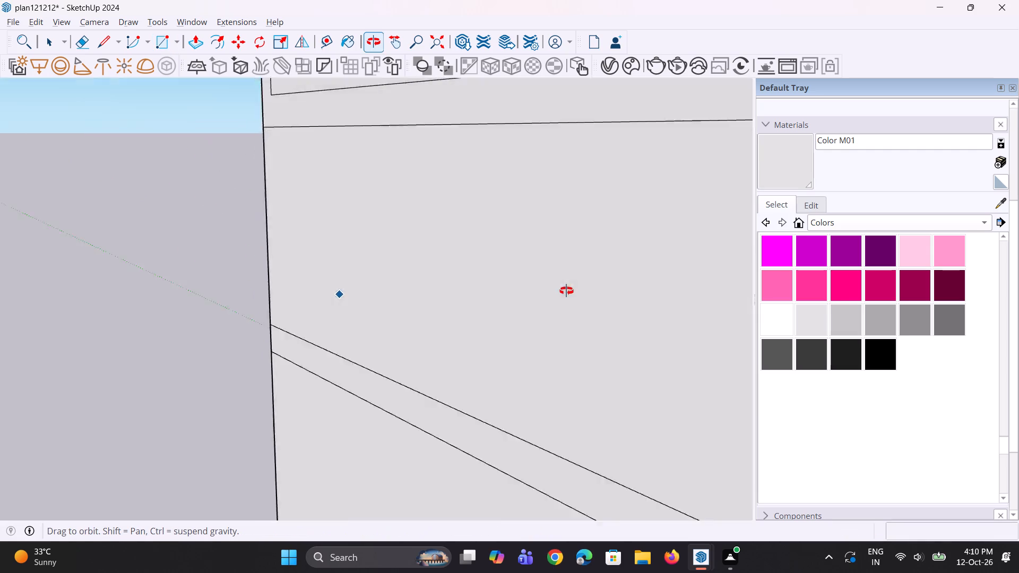
middle_click_drag(566, 291, 655, 291)
middle_click_drag(324, 289, 453, 280)
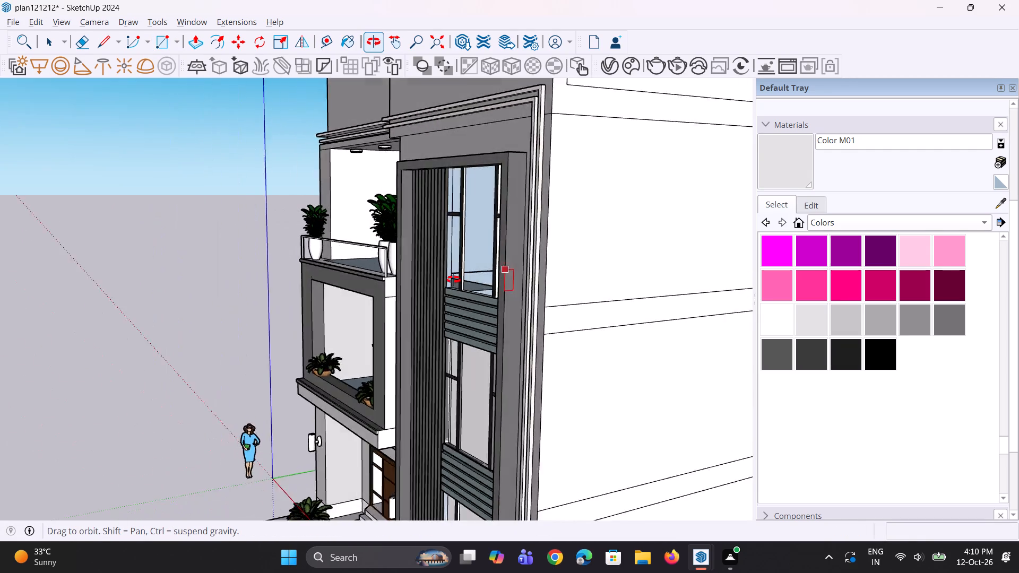
Draw a horizontal rectangle about 7' 7" long on the parapet band of the house's rear wall.
middle_click_drag(453, 280, 54, 264)
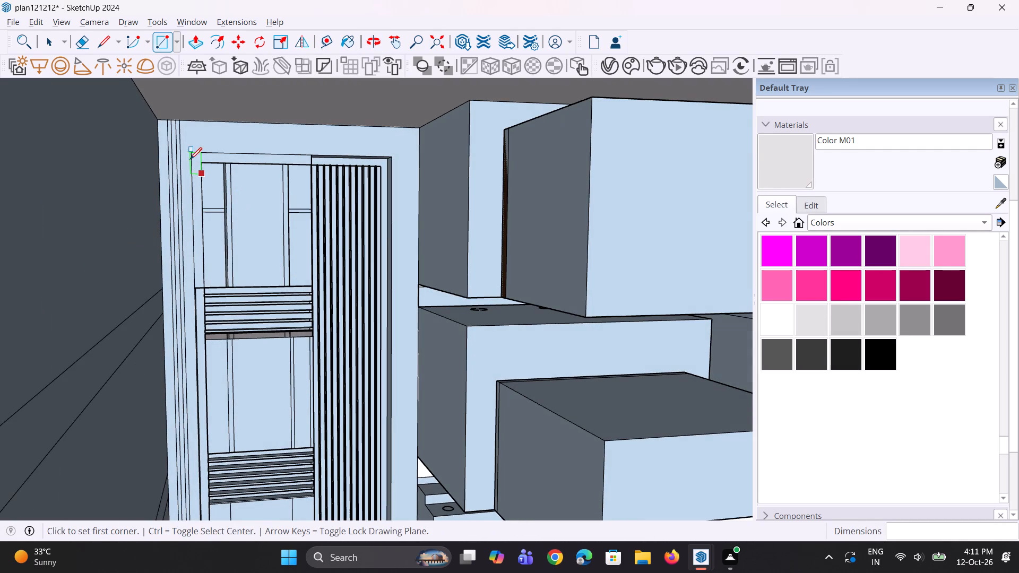
scroll(277, 192, "down", 10)
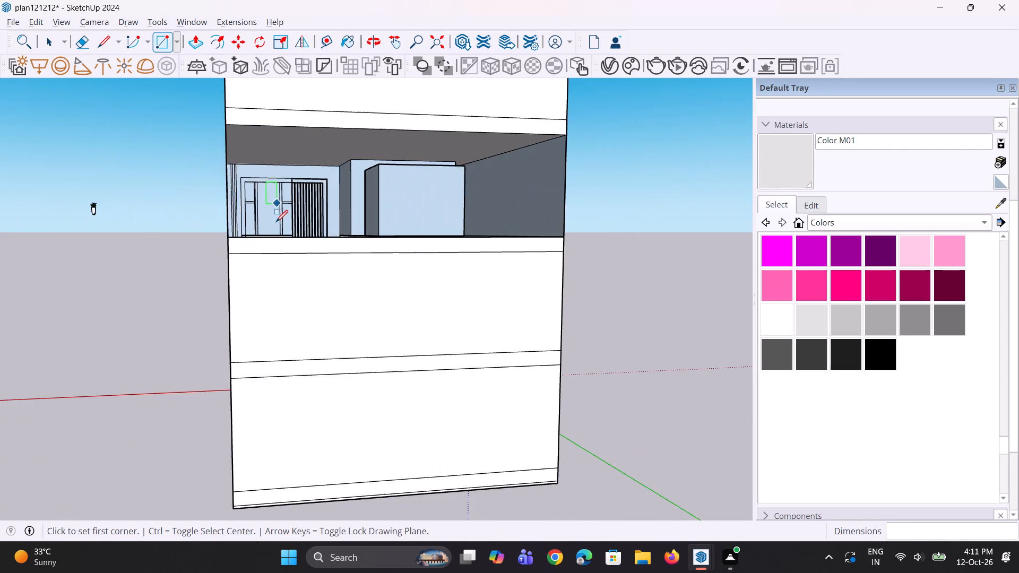
middle_click_drag(275, 232, 275, 271)
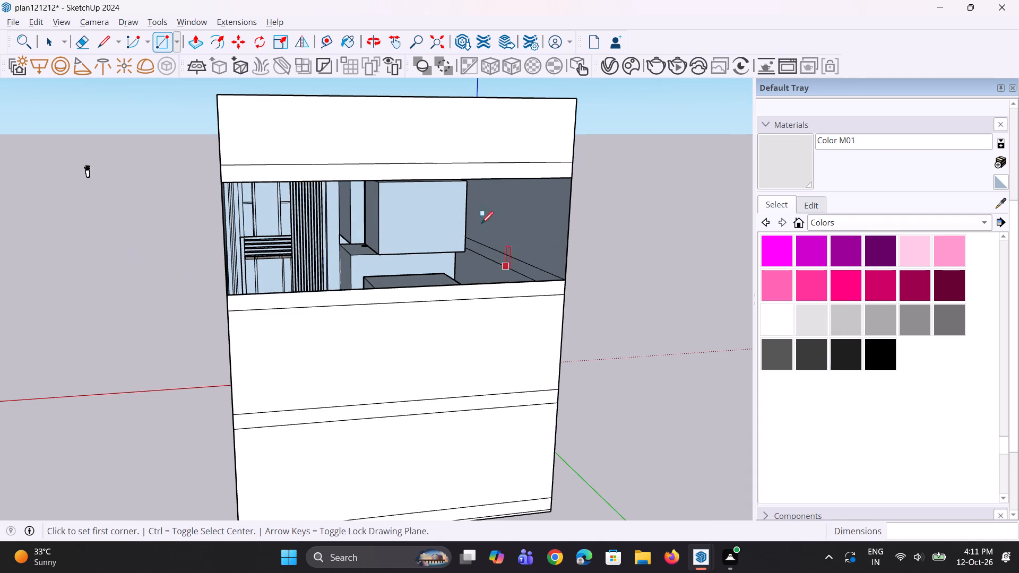
left_click(409, 125)
left_click(490, 120)
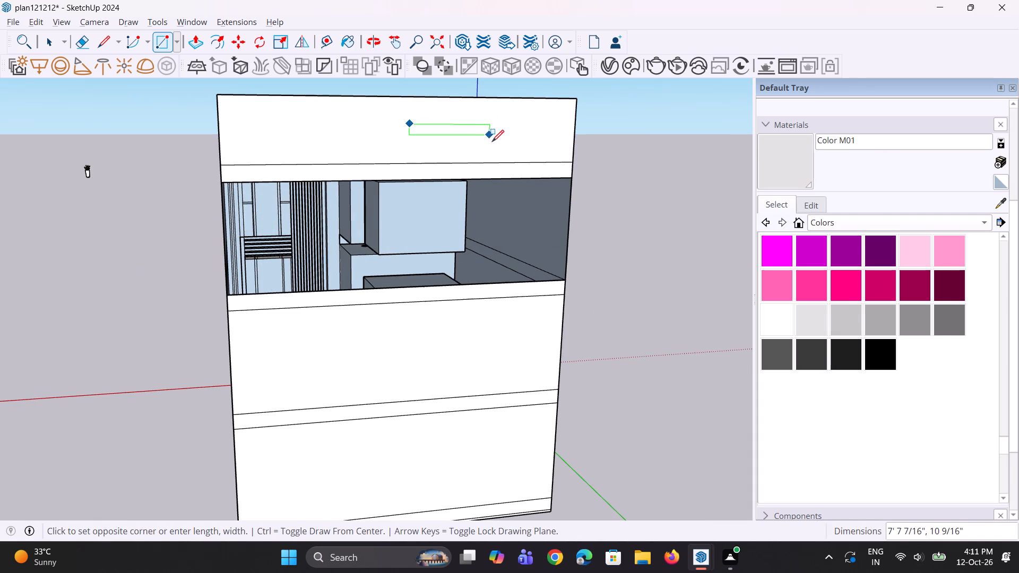
left_click(492, 142)
Push/Pull the parapet rectangle outward about 4' 10" into a projecting box.
key("space")
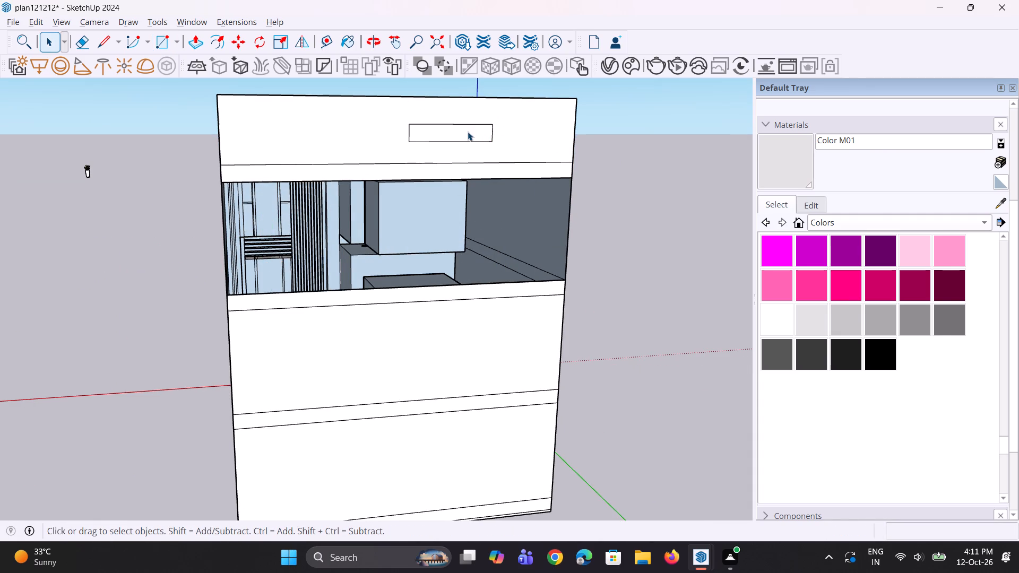
left_click(468, 132)
key("p")
left_click(479, 135)
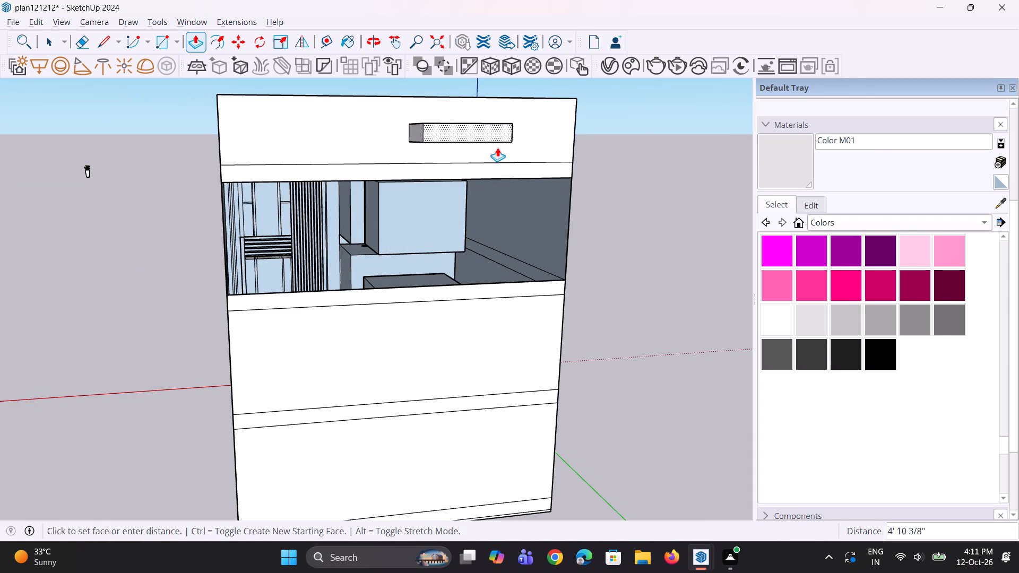
left_click(497, 147)
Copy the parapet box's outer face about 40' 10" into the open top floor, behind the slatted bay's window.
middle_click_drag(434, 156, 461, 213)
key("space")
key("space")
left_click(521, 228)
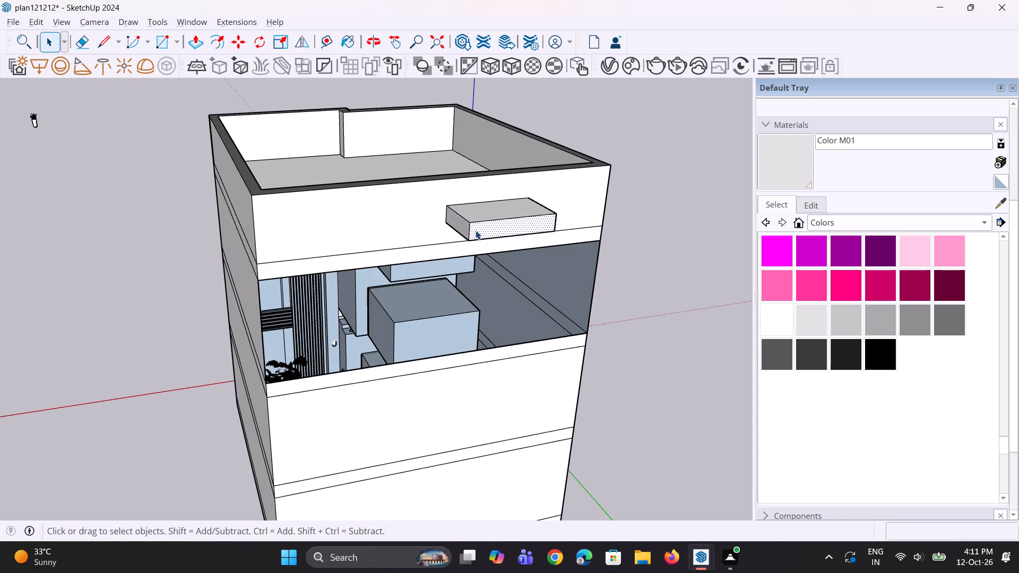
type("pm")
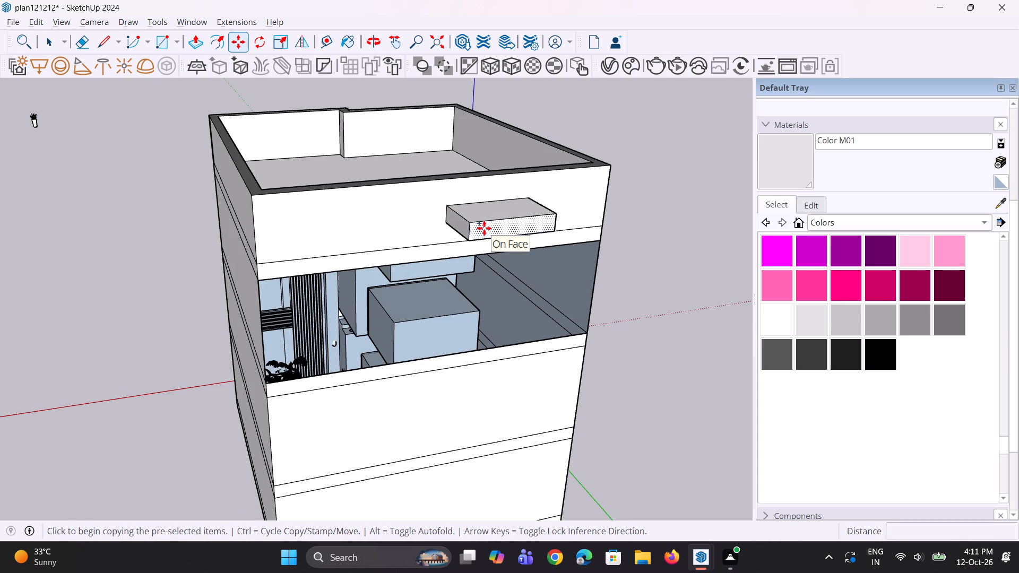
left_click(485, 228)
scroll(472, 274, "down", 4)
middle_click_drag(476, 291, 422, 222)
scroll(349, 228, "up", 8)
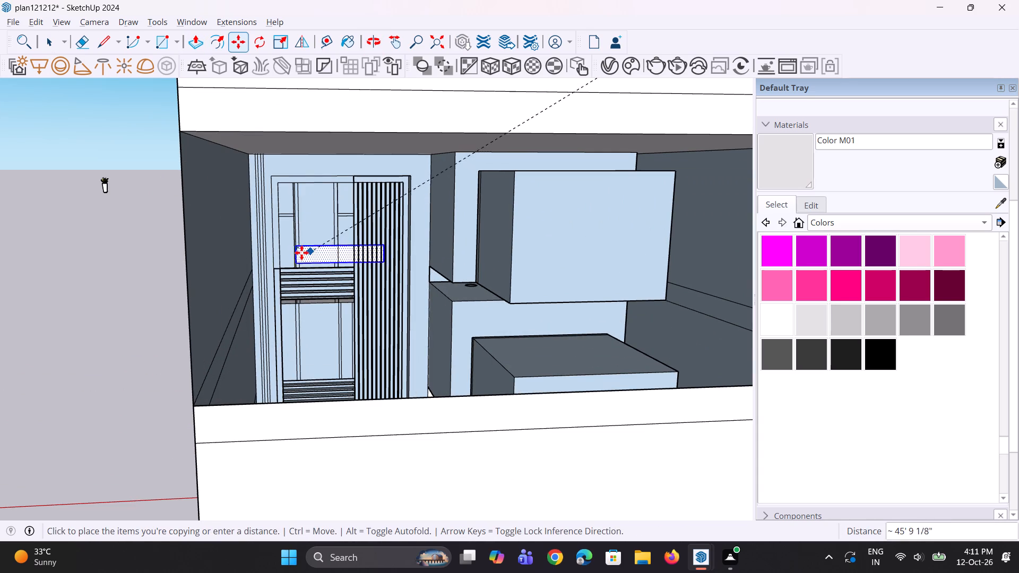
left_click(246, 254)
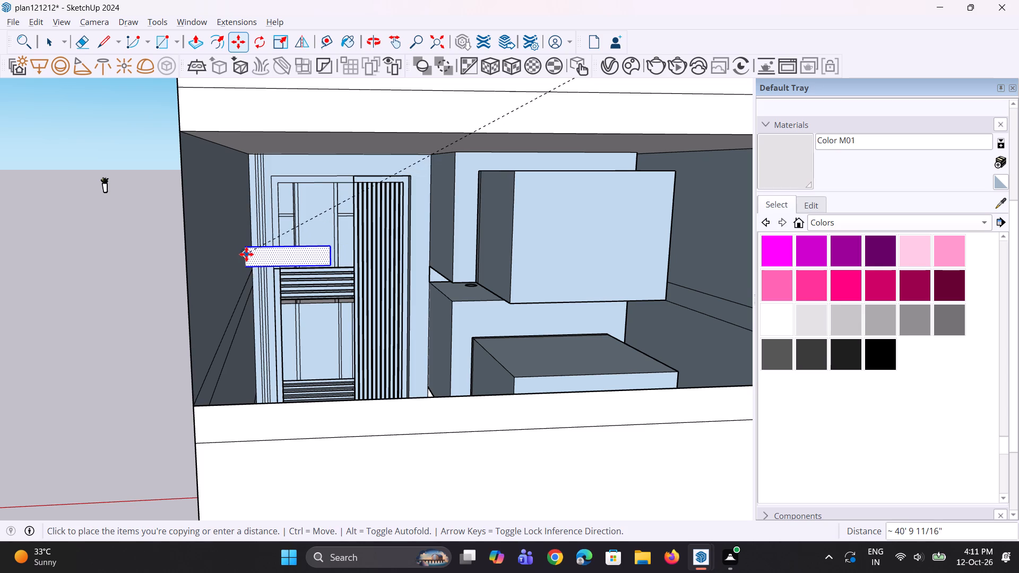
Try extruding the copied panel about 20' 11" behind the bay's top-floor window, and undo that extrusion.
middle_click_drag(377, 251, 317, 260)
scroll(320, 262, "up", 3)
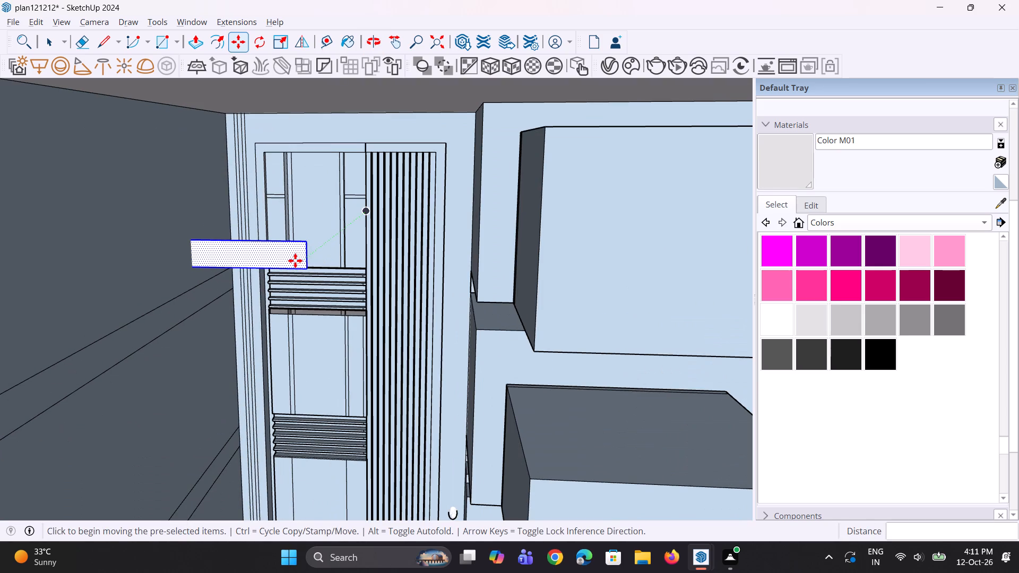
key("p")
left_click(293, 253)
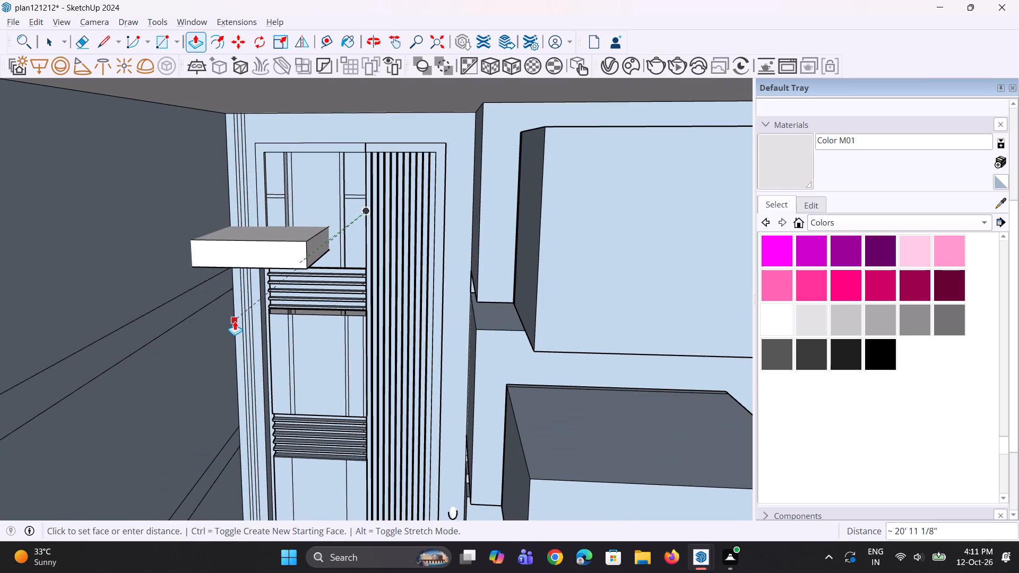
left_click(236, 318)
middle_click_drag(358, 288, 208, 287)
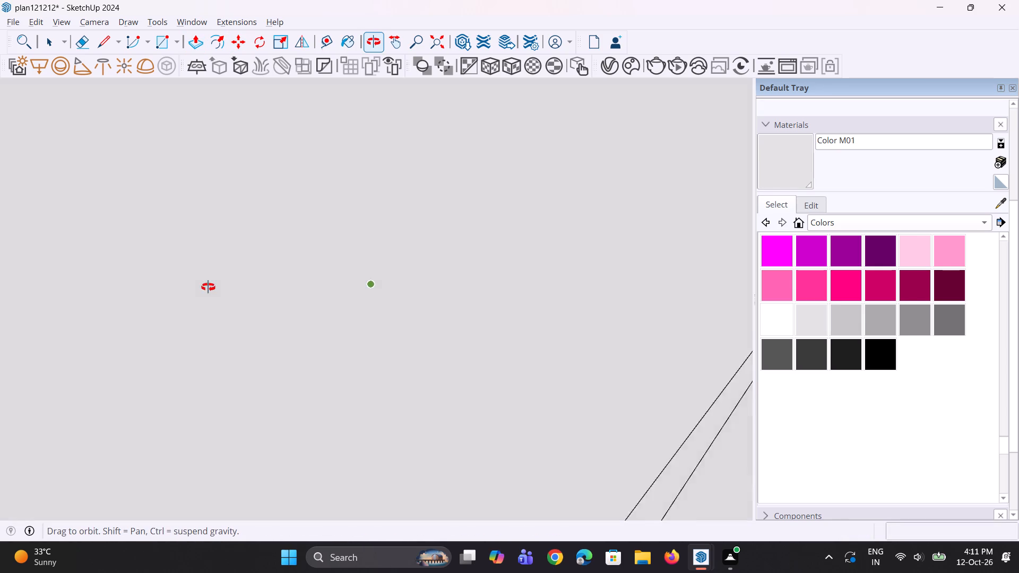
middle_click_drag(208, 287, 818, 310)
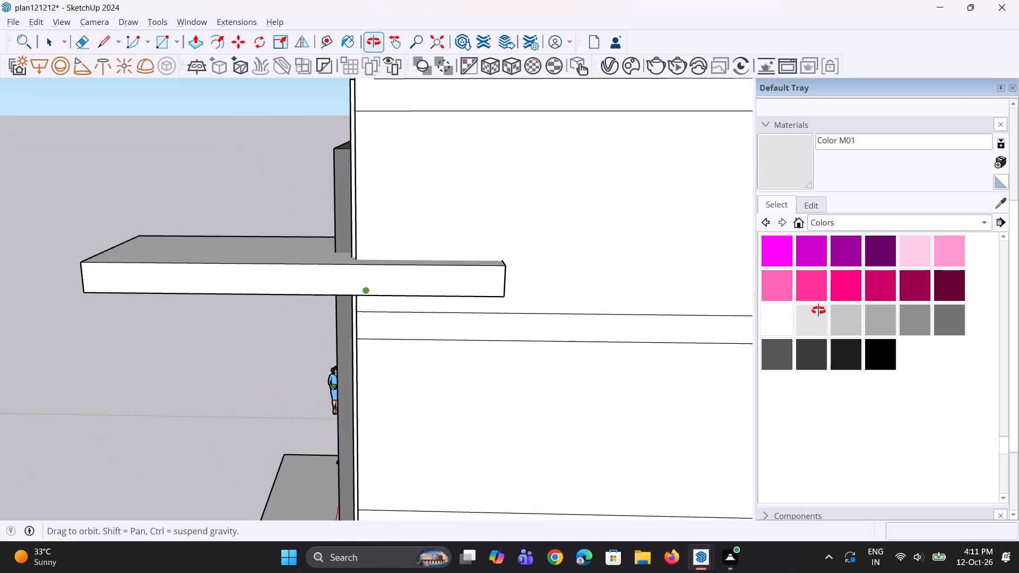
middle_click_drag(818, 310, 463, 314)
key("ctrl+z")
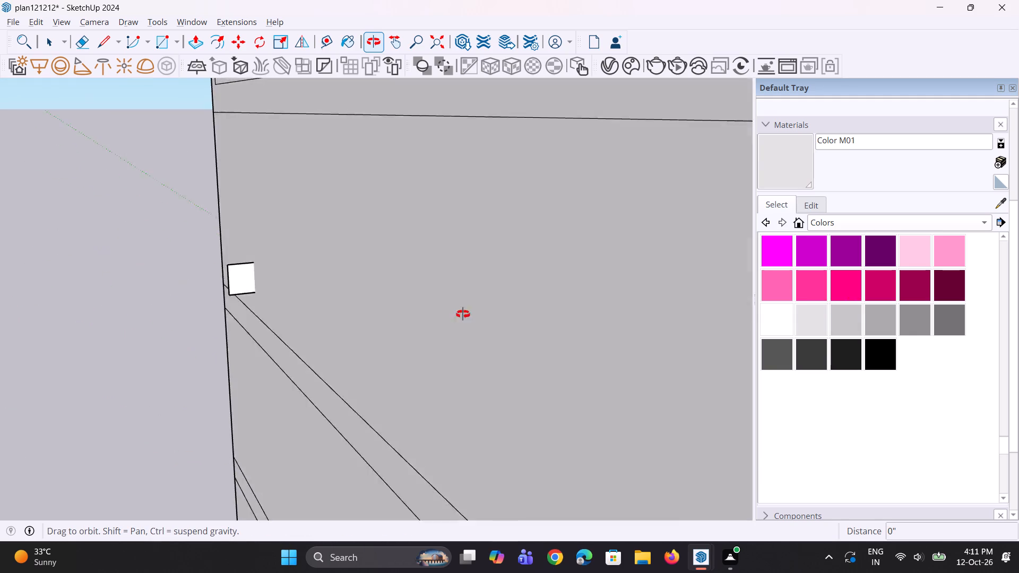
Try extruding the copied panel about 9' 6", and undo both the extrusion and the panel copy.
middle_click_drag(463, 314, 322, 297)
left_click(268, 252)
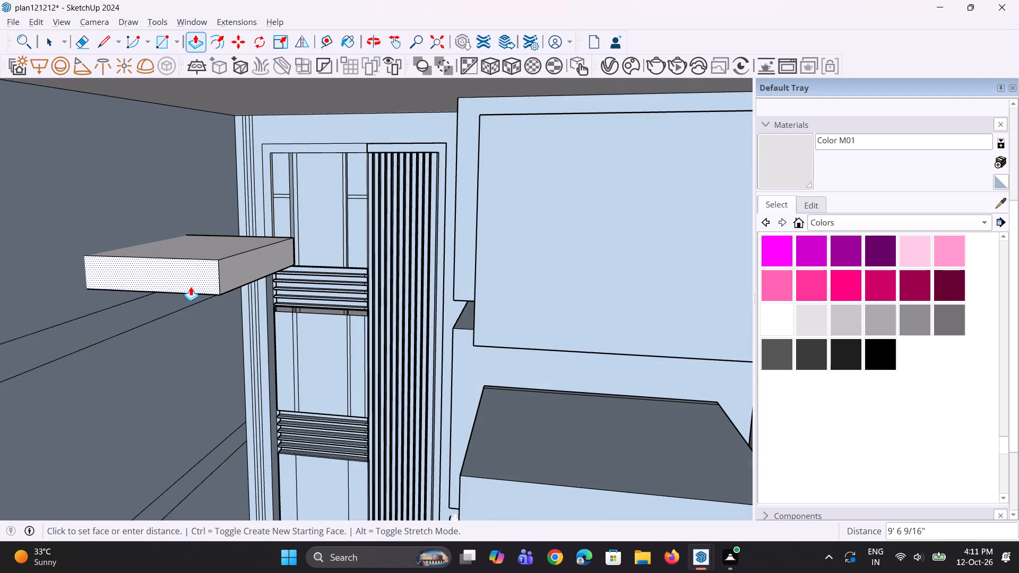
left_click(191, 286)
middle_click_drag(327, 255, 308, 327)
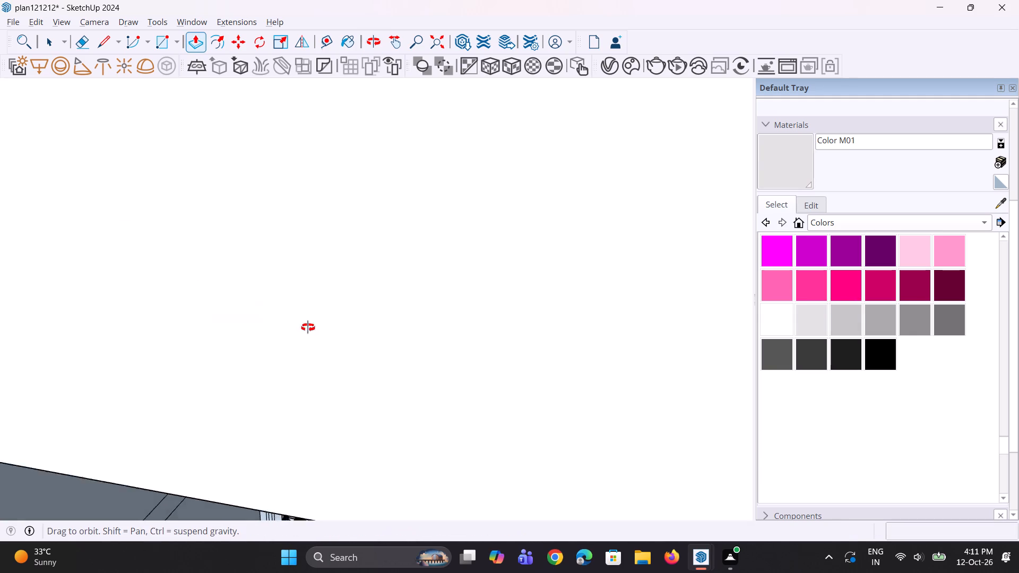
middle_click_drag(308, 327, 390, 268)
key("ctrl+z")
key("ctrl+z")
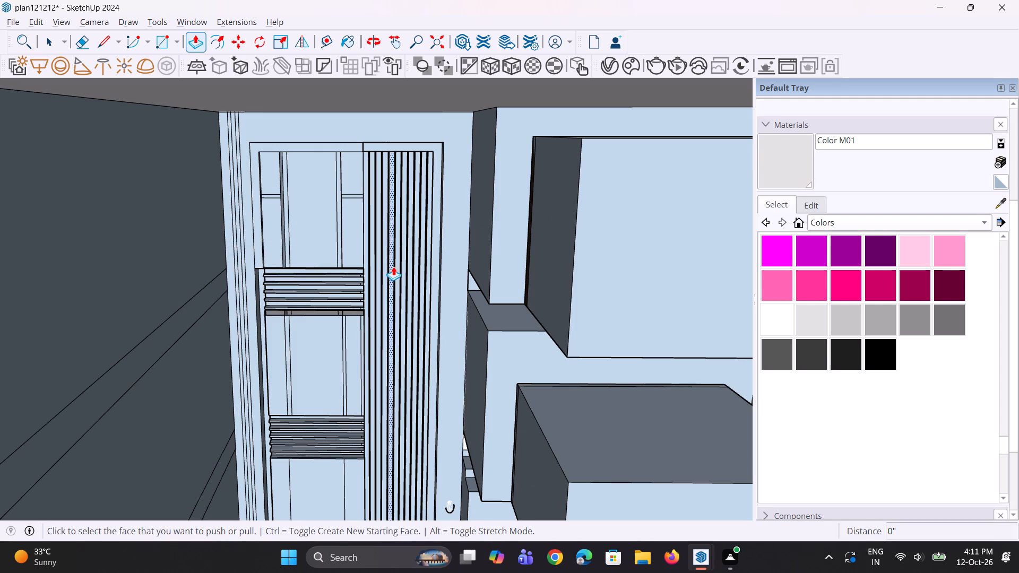
Examine the slatted bay's top-floor window from the side, from inside the opened floor and from the front.
middle_click_drag(299, 286, 614, 314, "ctrl")
scroll(496, 277, "down", 5)
middle_click_drag(470, 296, 772, 325)
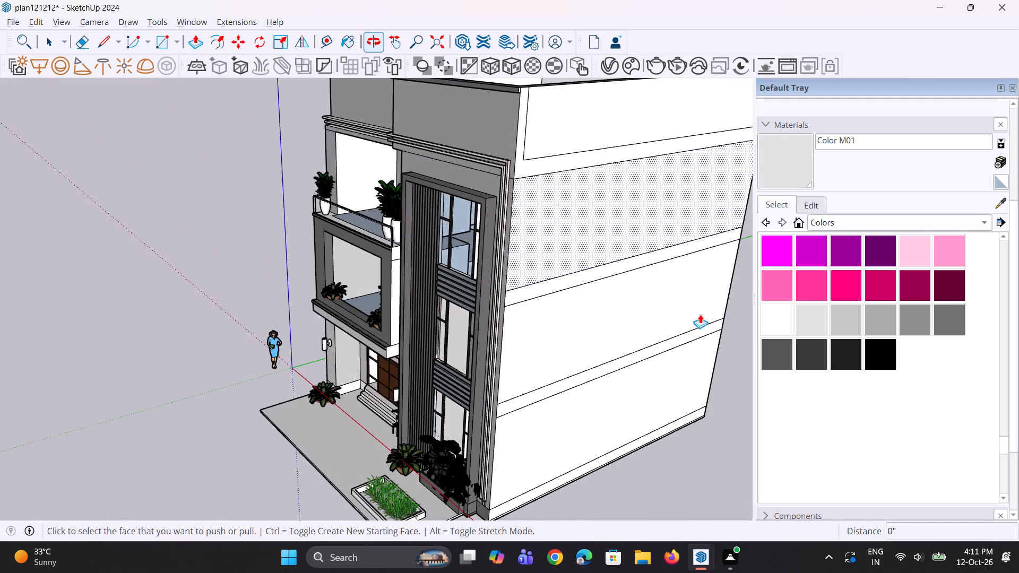
scroll(419, 284, "down", 4)
middle_click_drag(500, 294, 0, 228)
middle_click_drag(273, 232, 162, 263)
scroll(232, 252, "up", 7)
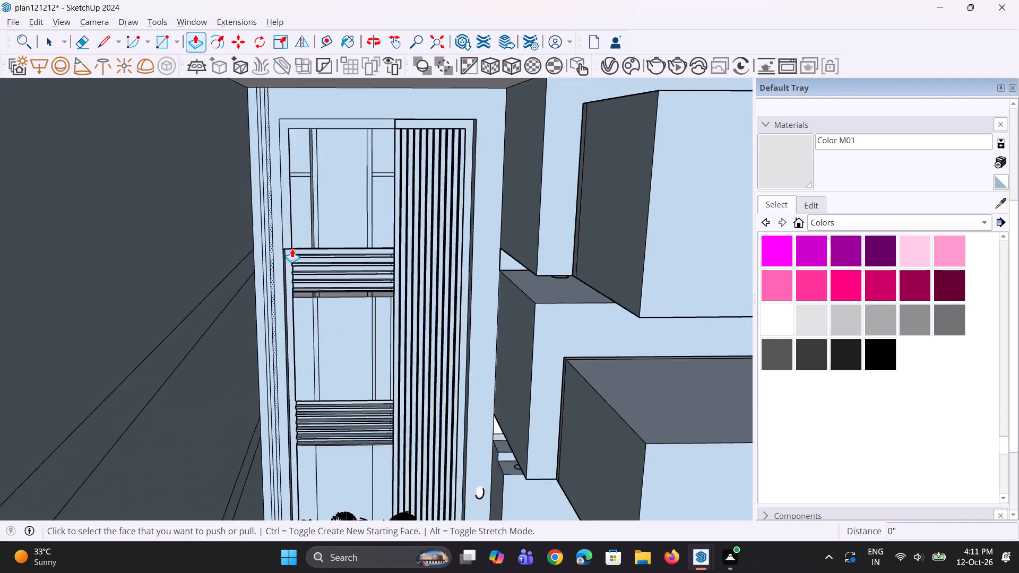
scroll(292, 248, "up", 5)
middle_click_drag(299, 250, 640, 259)
scroll(339, 296, "down", 6)
middle_click_drag(330, 296, 548, 295)
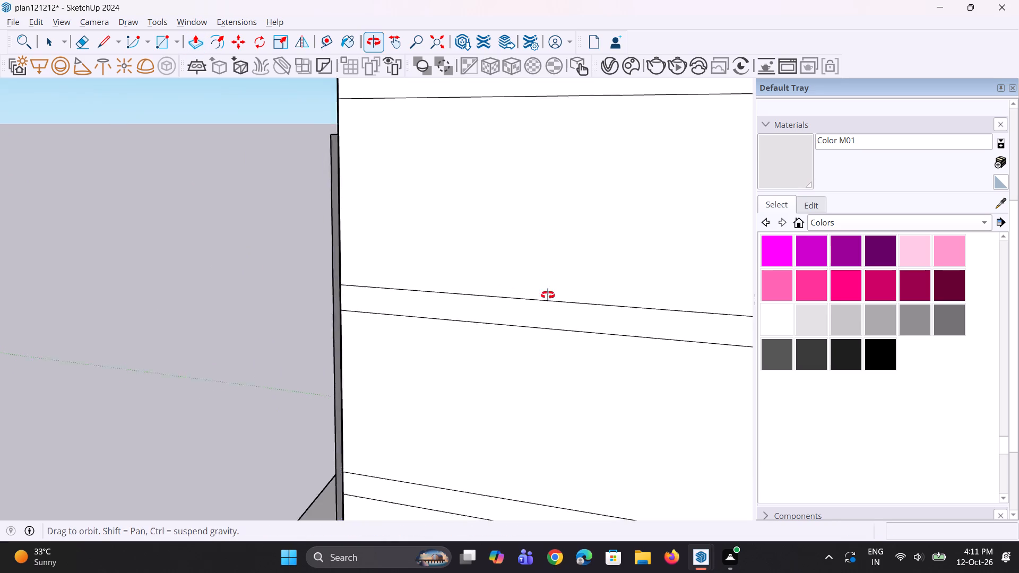
middle_click_drag(548, 295, 736, 290)
scroll(473, 309, "down", 4)
middle_click_drag(500, 301, 570, 288)
scroll(490, 217, "up", 4)
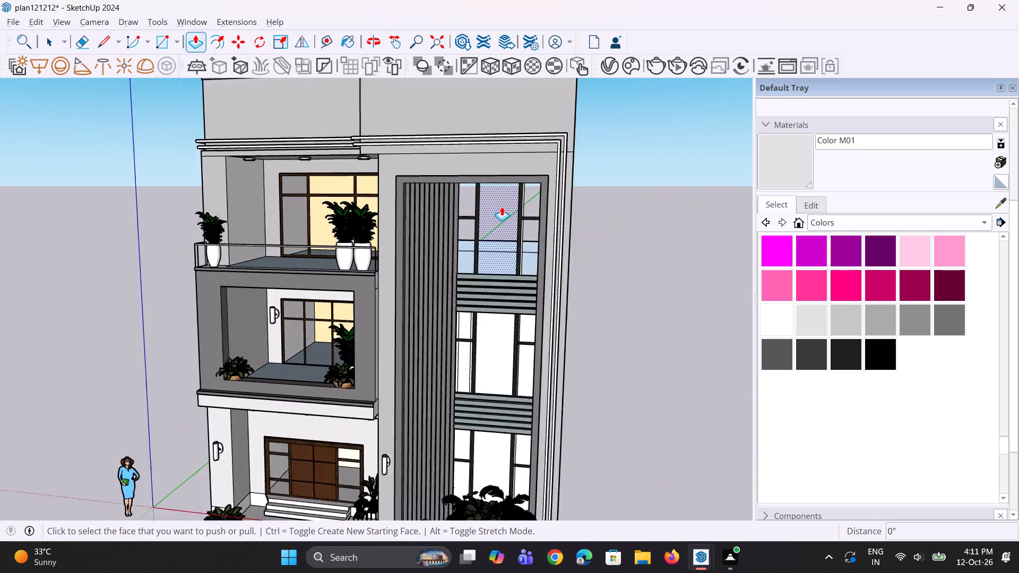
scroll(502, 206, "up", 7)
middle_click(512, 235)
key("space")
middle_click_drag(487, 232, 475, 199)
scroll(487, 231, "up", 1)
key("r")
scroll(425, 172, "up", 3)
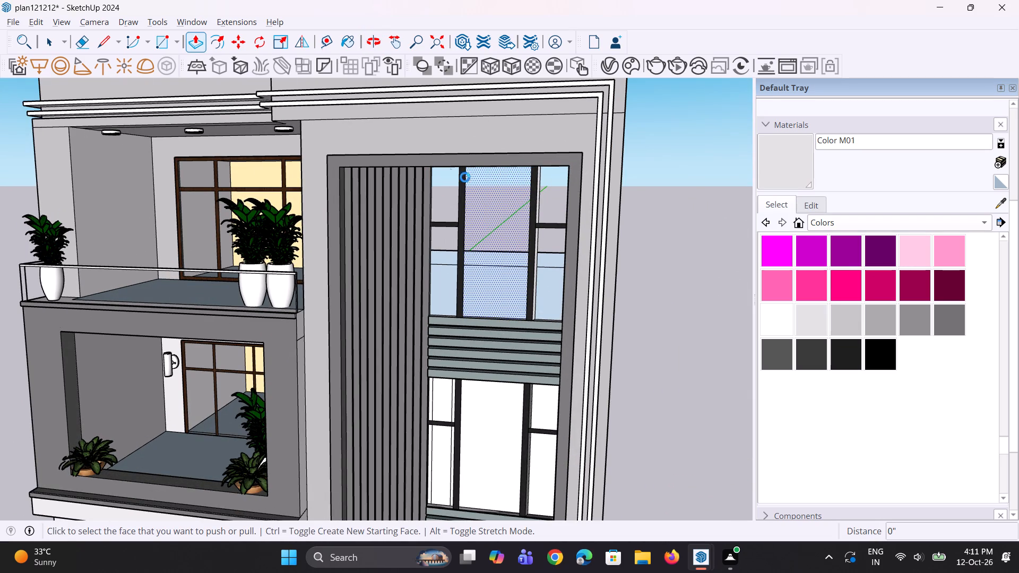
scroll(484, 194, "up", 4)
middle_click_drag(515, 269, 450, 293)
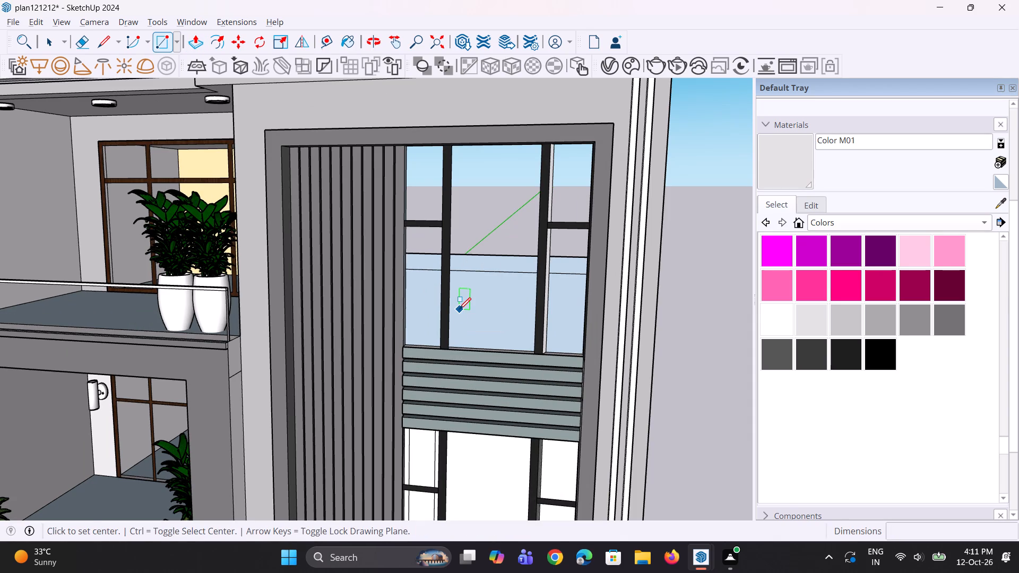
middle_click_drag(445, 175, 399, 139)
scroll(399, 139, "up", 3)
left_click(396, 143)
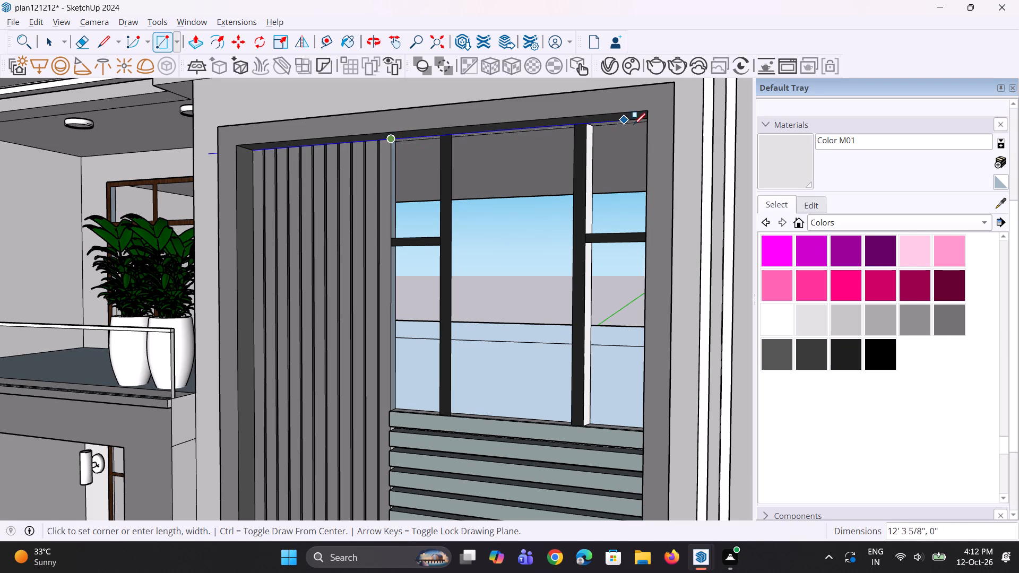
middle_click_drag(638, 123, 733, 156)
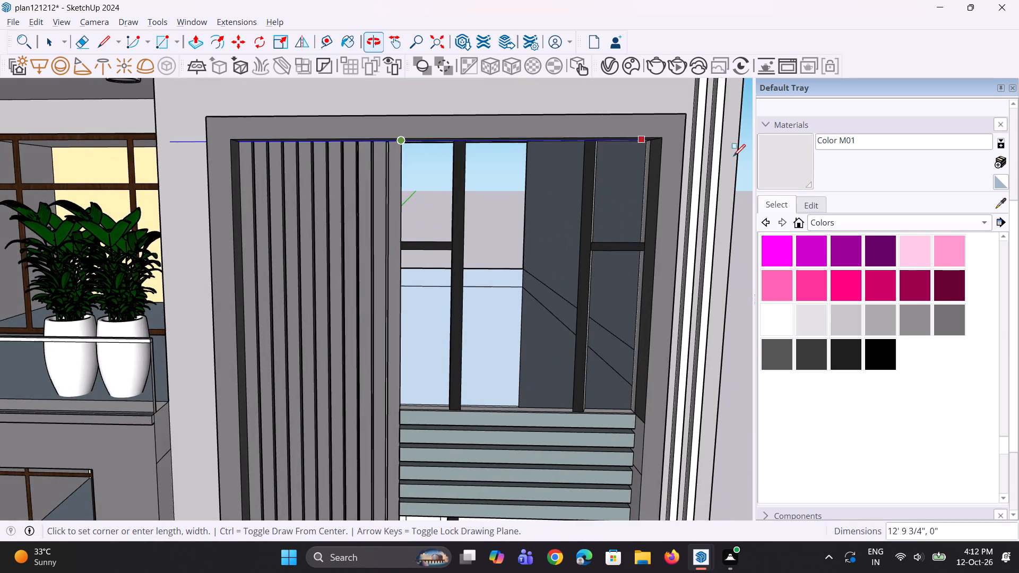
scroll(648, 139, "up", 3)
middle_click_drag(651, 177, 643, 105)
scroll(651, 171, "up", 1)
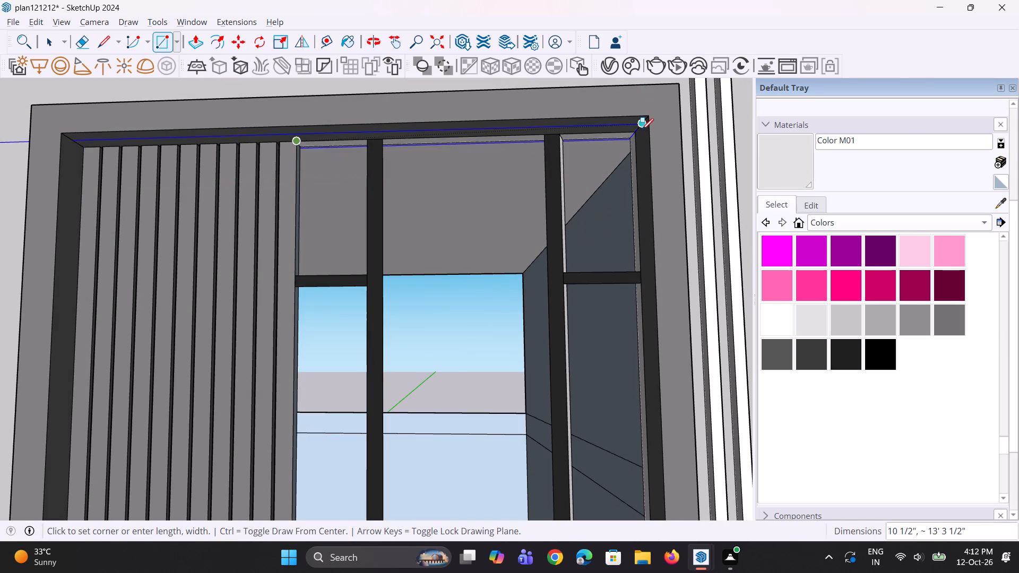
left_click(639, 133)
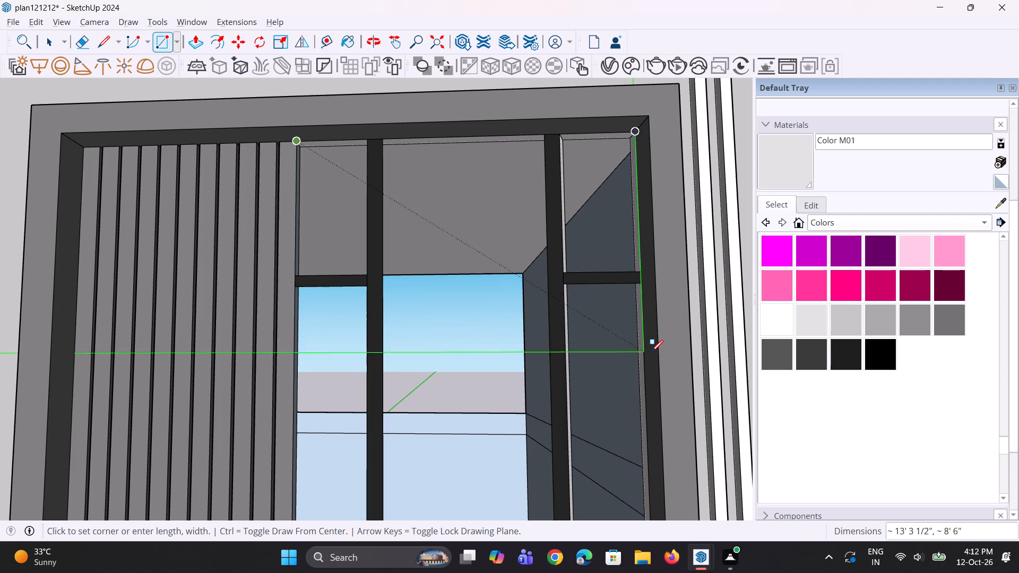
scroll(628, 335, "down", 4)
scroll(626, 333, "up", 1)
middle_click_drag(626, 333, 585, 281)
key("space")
Draw a rectangle about 6' 6" by 1' across the head of the slatted bay's top-floor window, starting at the slats' upper corner.
scroll(435, 240, "up", 7)
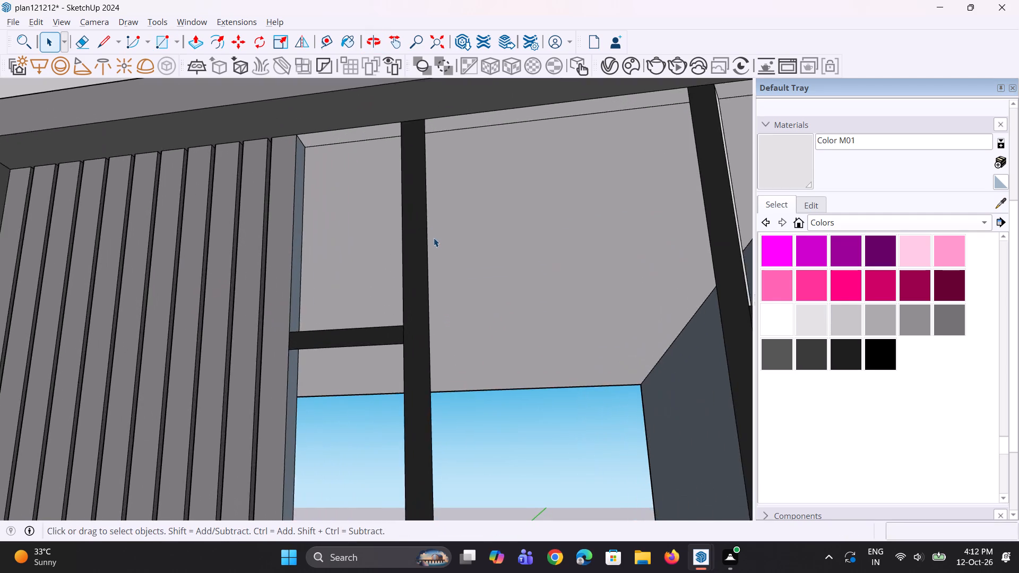
scroll(348, 210, "down", 5)
middle_click_drag(588, 353, 569, 358)
scroll(493, 270, "down", 2)
scroll(447, 248, "down", 4)
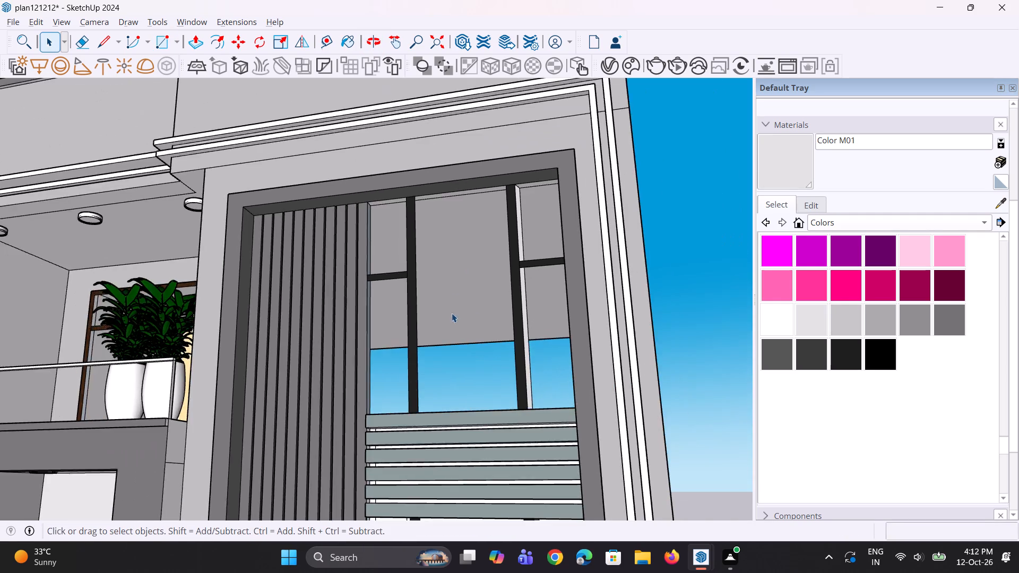
middle_click_drag(457, 318, 464, 395)
scroll(457, 398, "up", 4)
key("r")
middle_click_drag(454, 384, 441, 363)
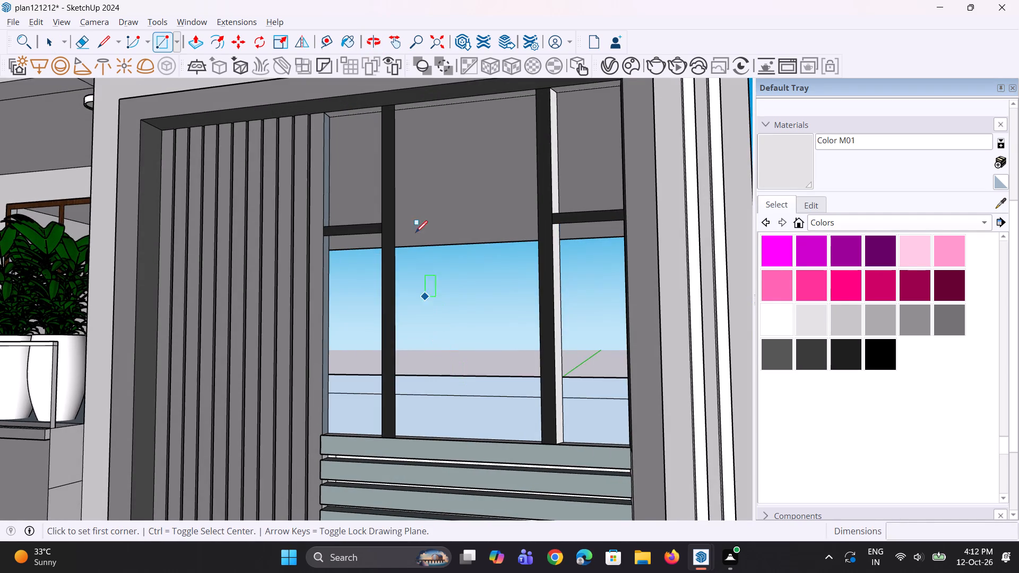
scroll(410, 199, "up", 3)
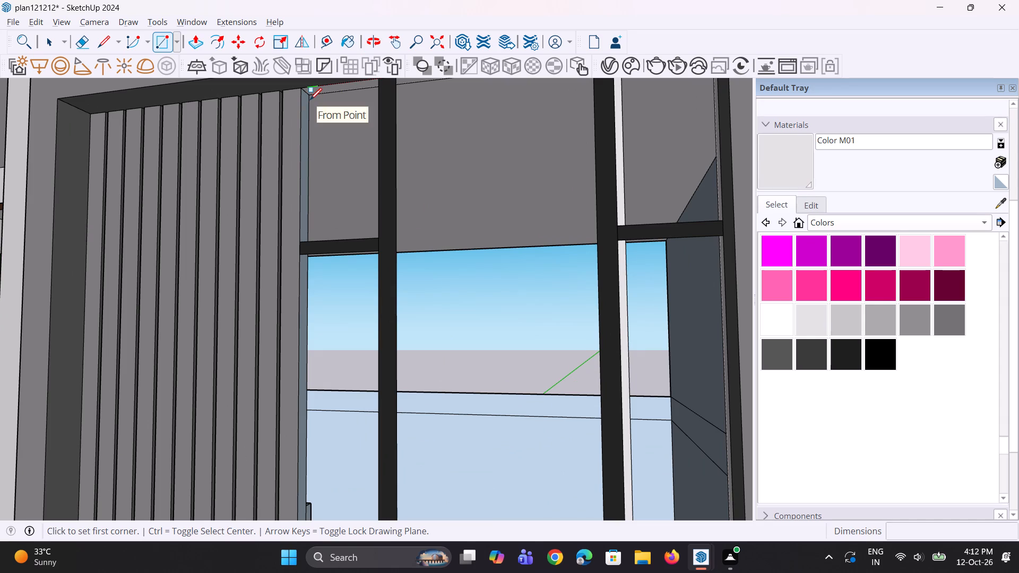
left_click(309, 97)
scroll(357, 193, "down", 6)
scroll(522, 173, "up", 2)
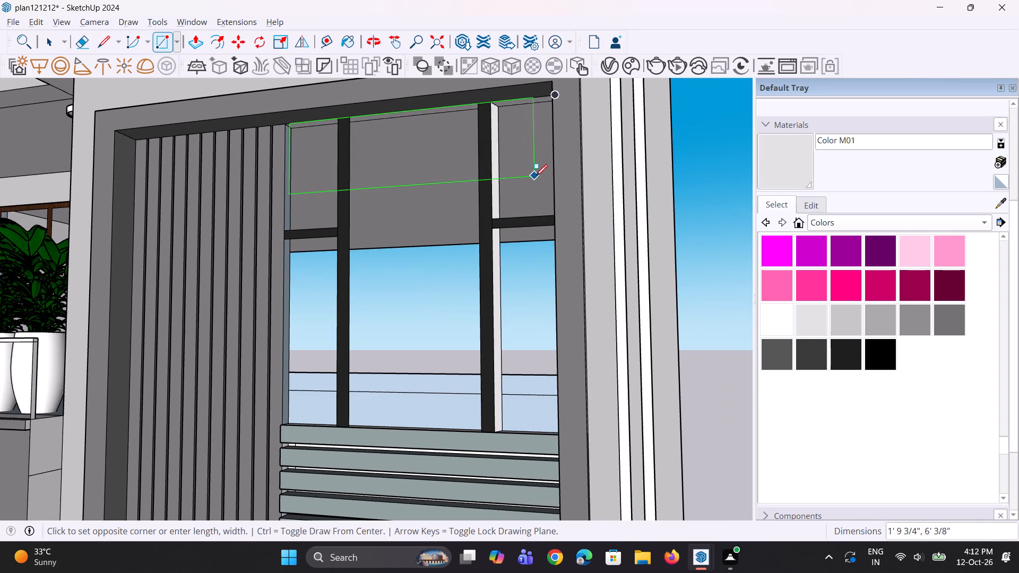
middle_click_drag(531, 179, 651, 183)
left_click(562, 163)
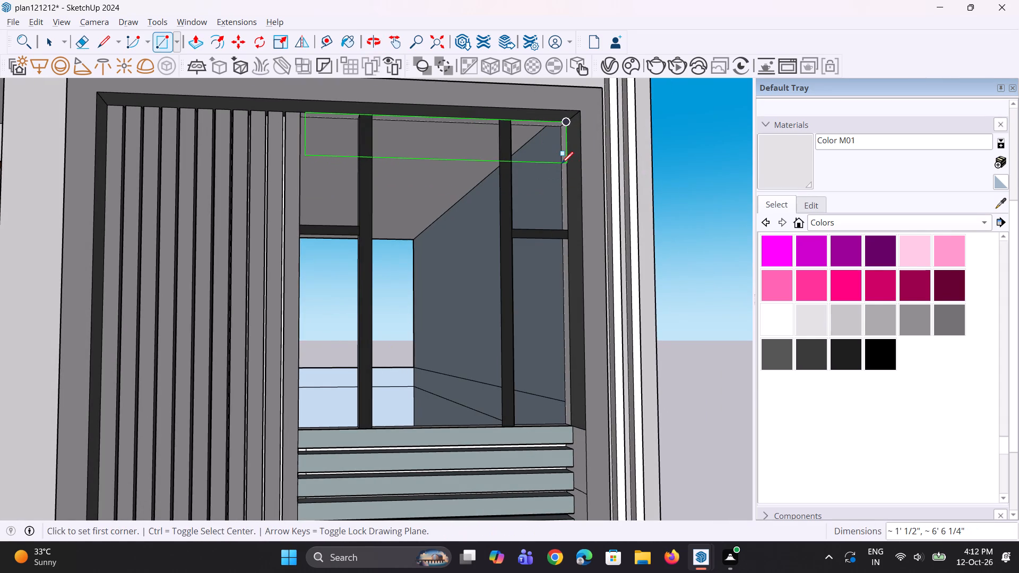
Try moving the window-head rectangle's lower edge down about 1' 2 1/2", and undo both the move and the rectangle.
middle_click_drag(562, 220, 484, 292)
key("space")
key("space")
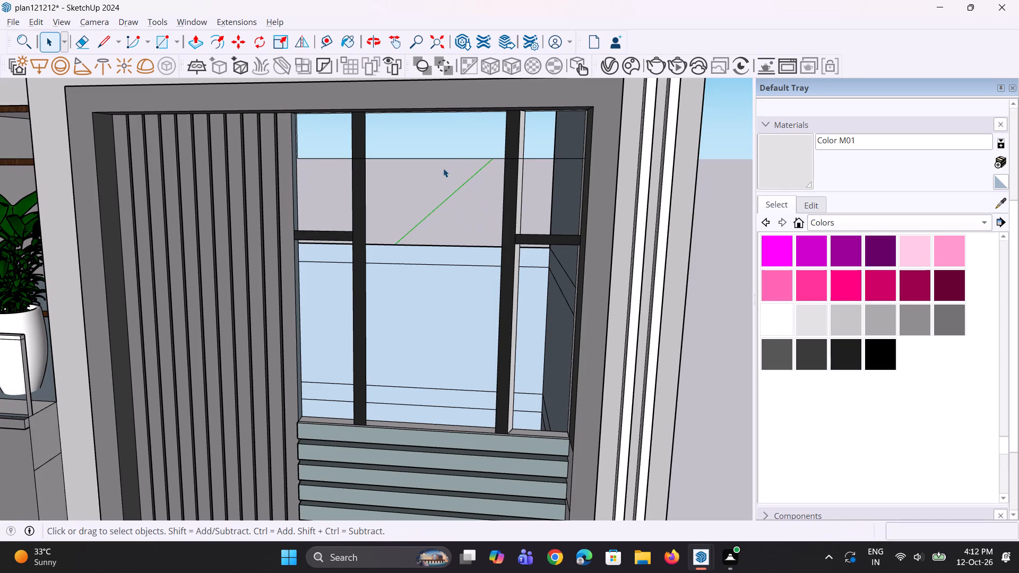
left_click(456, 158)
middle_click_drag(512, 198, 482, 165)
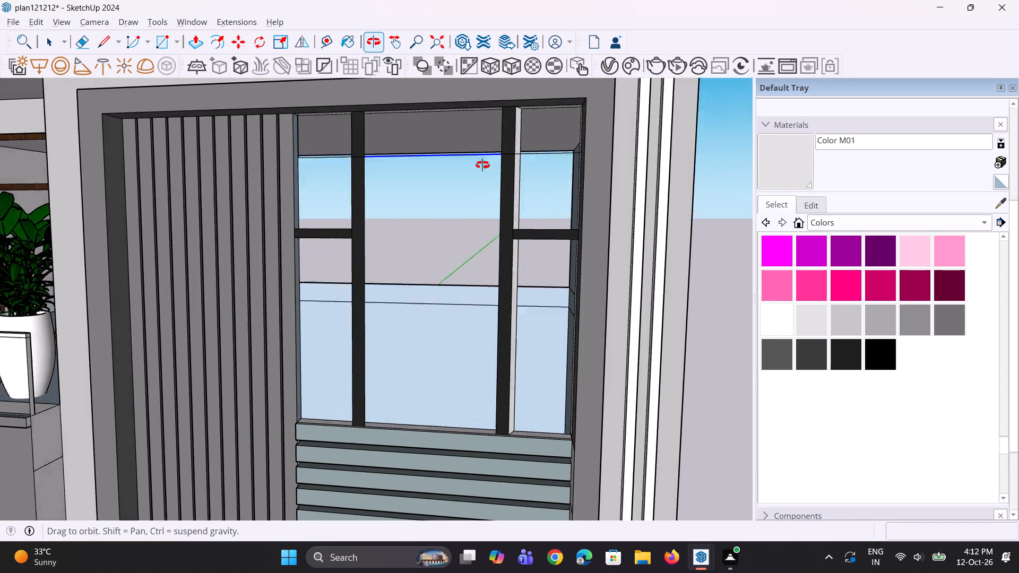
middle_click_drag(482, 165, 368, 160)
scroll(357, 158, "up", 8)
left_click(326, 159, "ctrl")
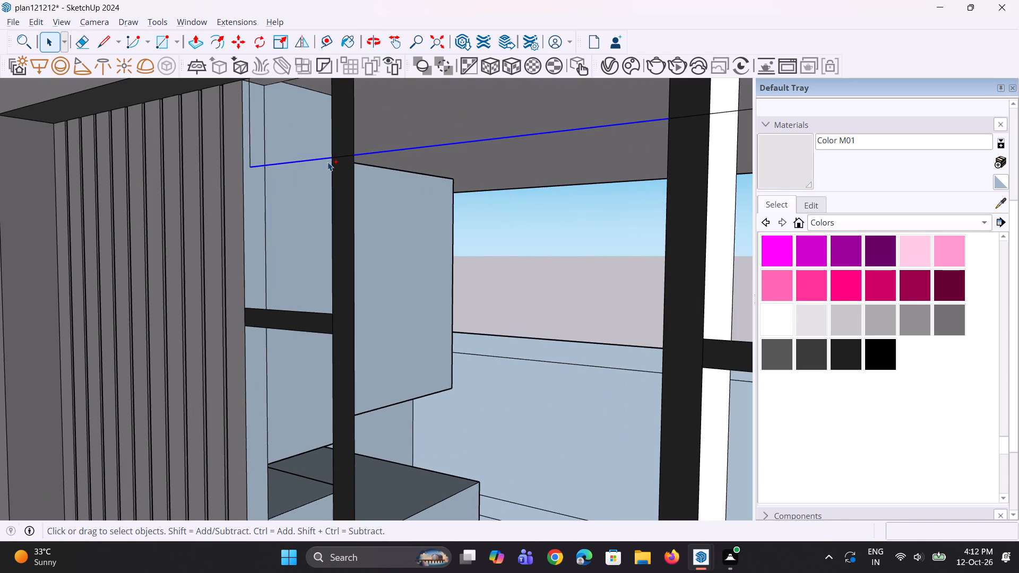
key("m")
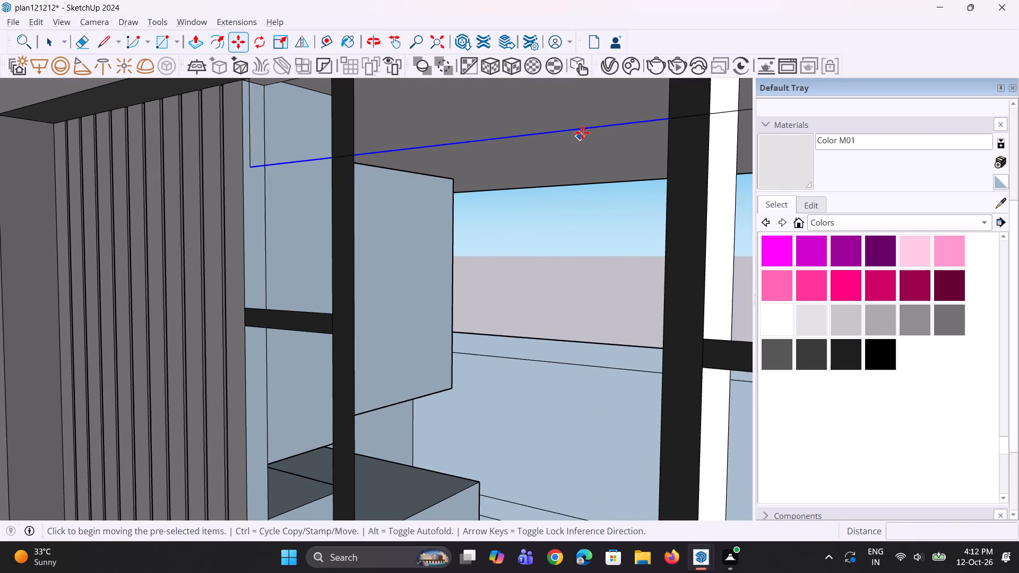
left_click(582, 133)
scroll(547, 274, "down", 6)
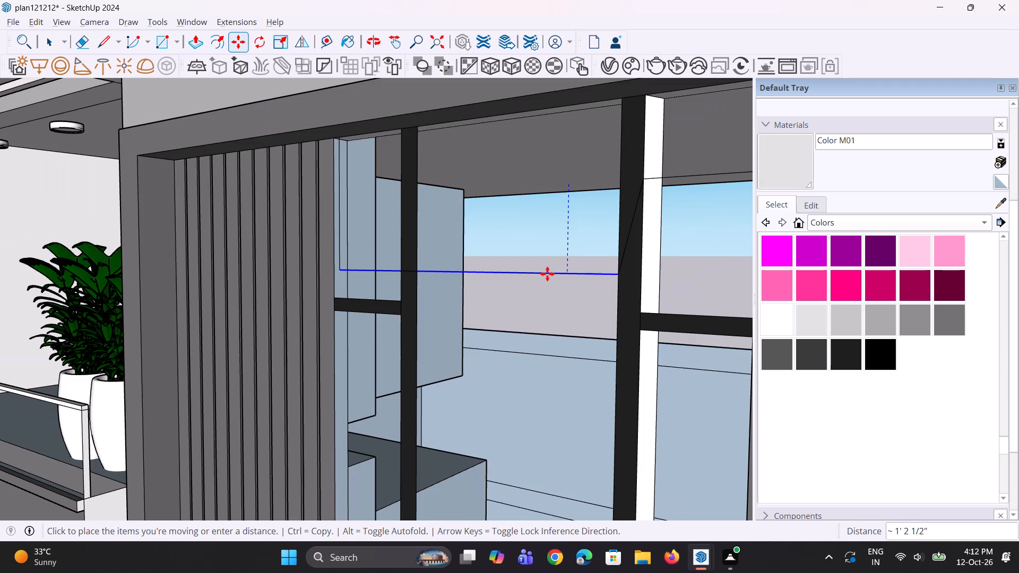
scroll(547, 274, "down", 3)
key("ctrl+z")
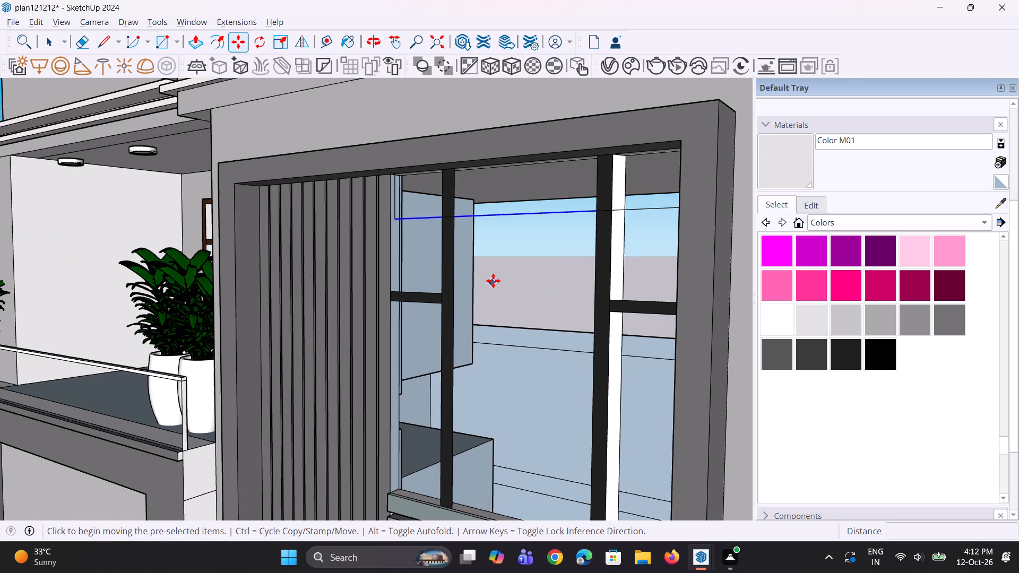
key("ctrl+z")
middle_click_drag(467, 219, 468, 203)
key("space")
Examine the slatted bay's top-floor window, the whole house from outside, and the open rear of the top floor.
scroll(416, 185, "up", 3)
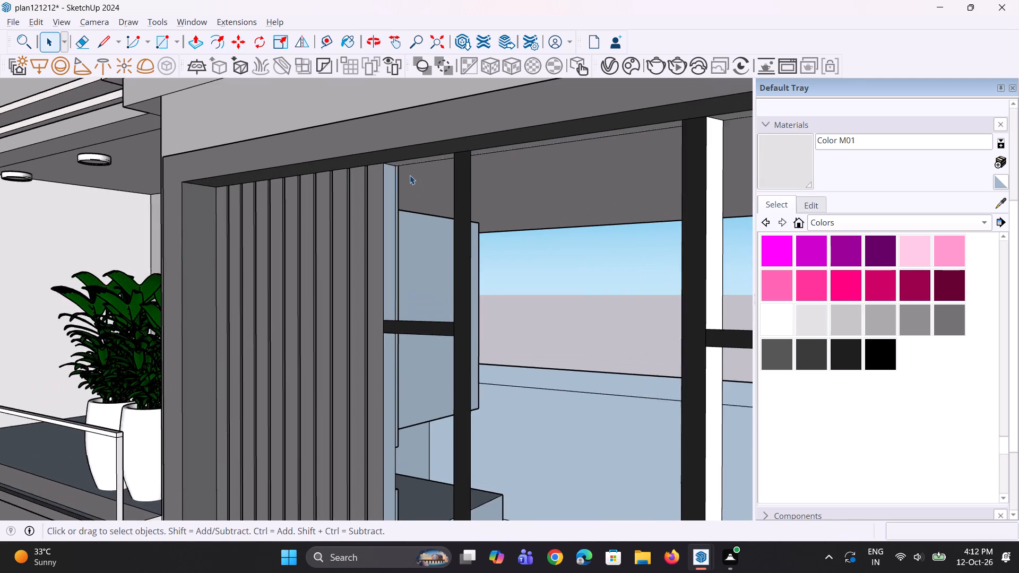
scroll(410, 175, "up", 6)
middle_click_drag(405, 204, 421, 207)
scroll(422, 208, "up", 1)
scroll(425, 210, "down", 9)
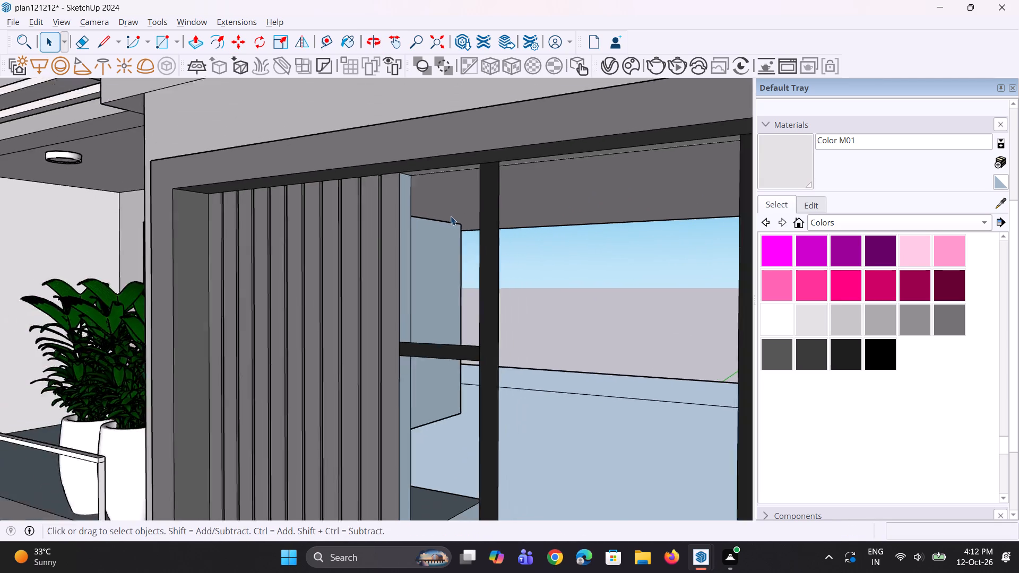
scroll(451, 216, "down", 20)
scroll(451, 216, "down", 5)
middle_click_drag(520, 248, 621, 325)
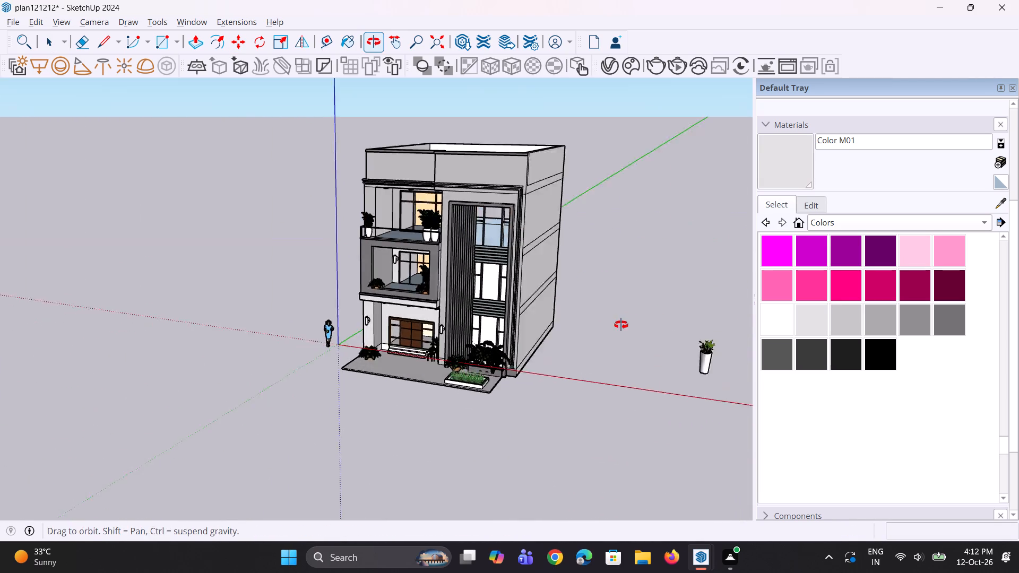
middle_click_drag(621, 325, 663, 314)
scroll(558, 279, "up", 7)
middle_click_drag(557, 266, 238, 288)
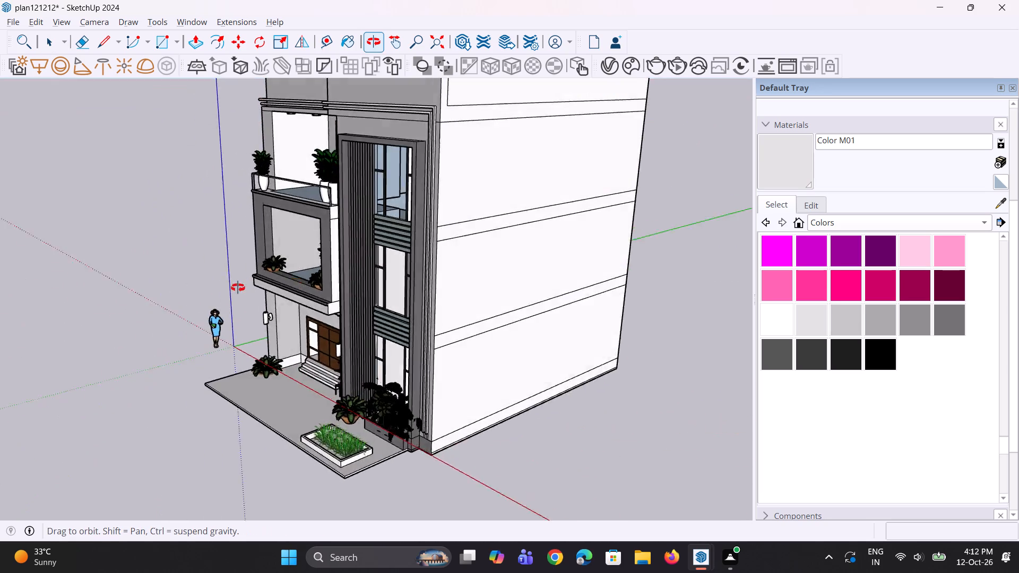
middle_click_drag(238, 288, 183, 288)
scroll(449, 272, "down", 5)
middle_click_drag(612, 269, 14, 222)
middle_click_drag(14, 222, 178, 258)
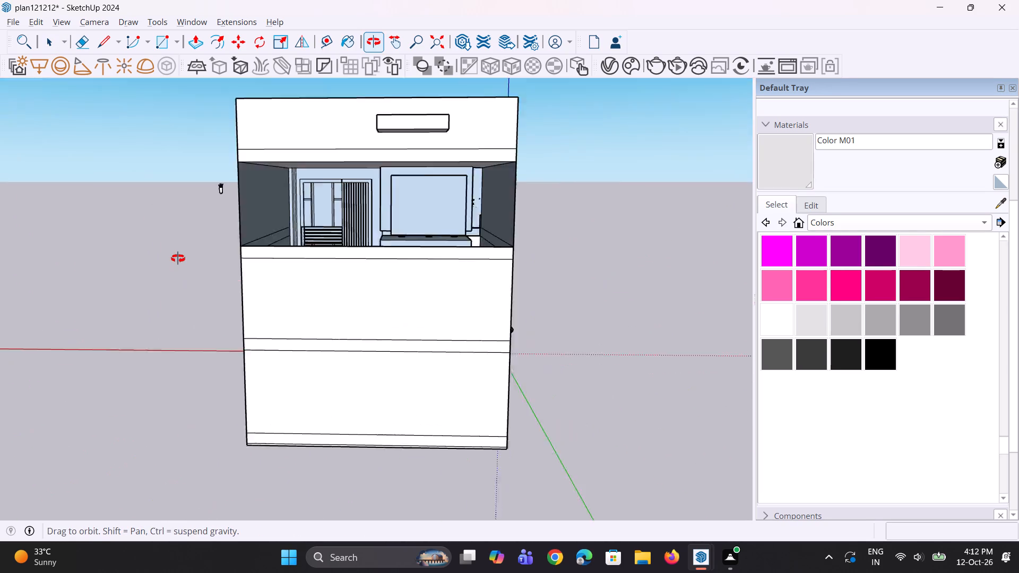
middle_click_drag(178, 258, 179, 258)
scroll(298, 226, "up", 4)
Undo the earlier removal of the top floor's rear wall face.
key("r")
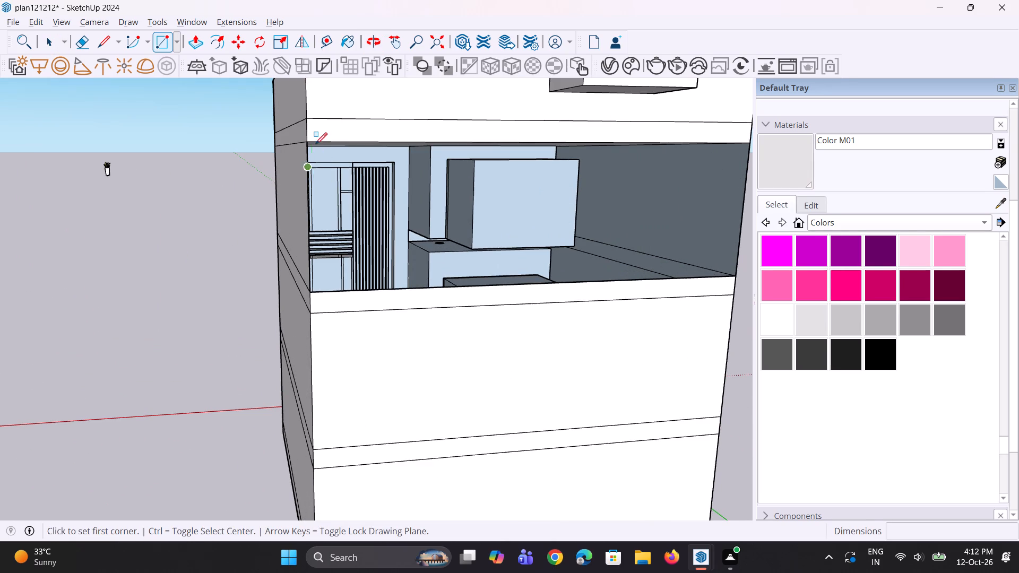
key("ctrl+z")
key("ctrl+z")
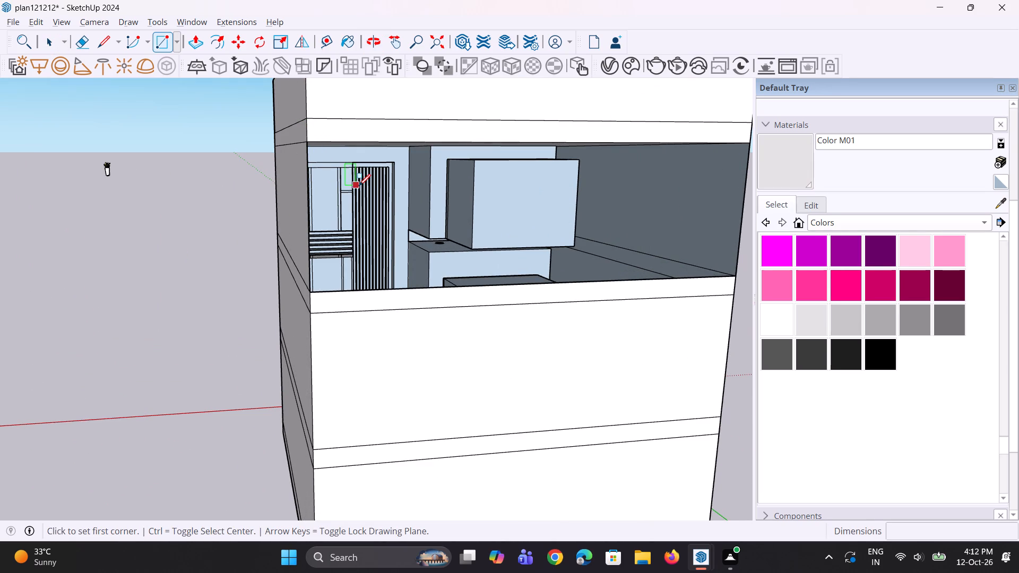
key("ctrl+z")
key("ctrl+z")
key("space")
key("space")
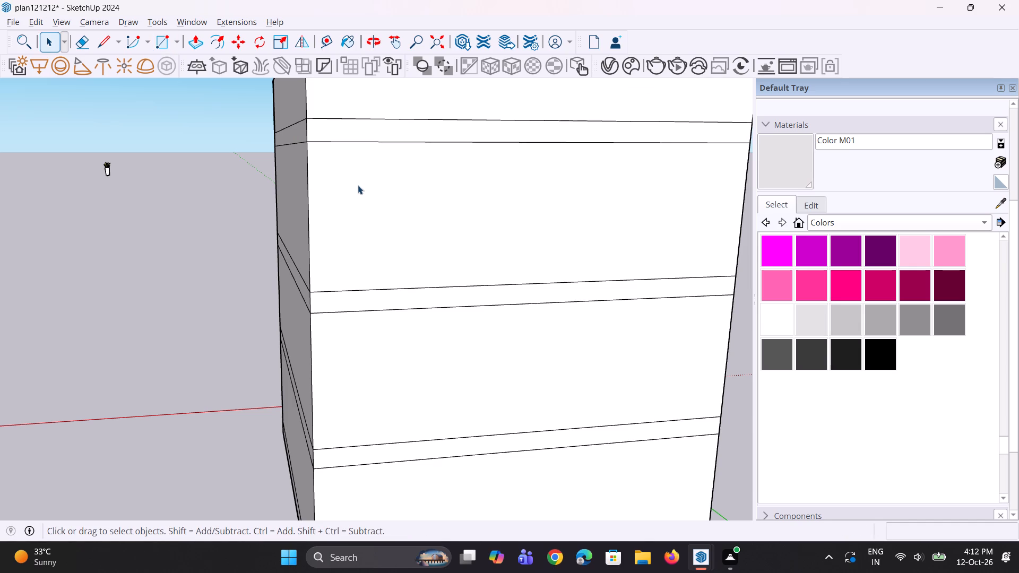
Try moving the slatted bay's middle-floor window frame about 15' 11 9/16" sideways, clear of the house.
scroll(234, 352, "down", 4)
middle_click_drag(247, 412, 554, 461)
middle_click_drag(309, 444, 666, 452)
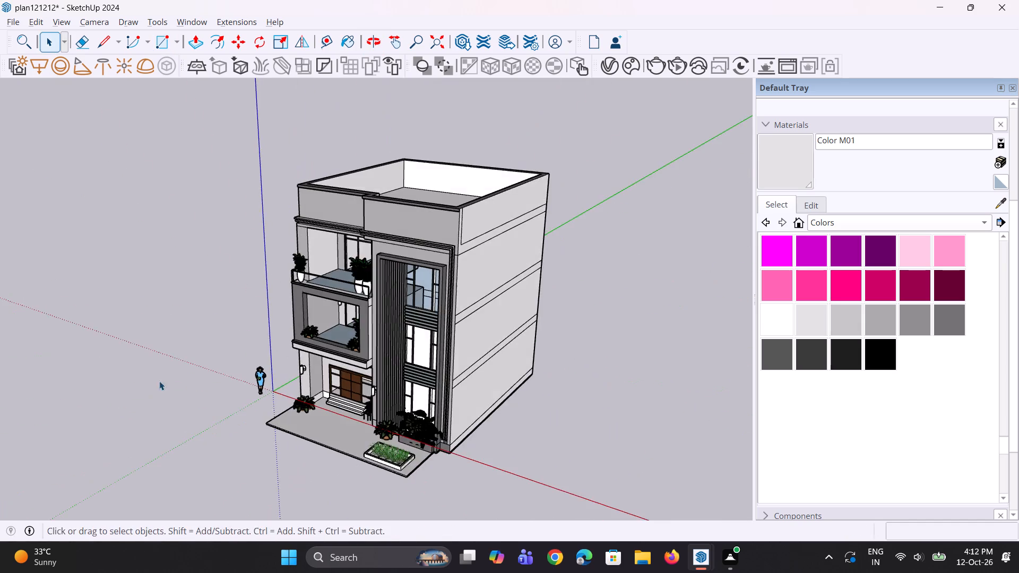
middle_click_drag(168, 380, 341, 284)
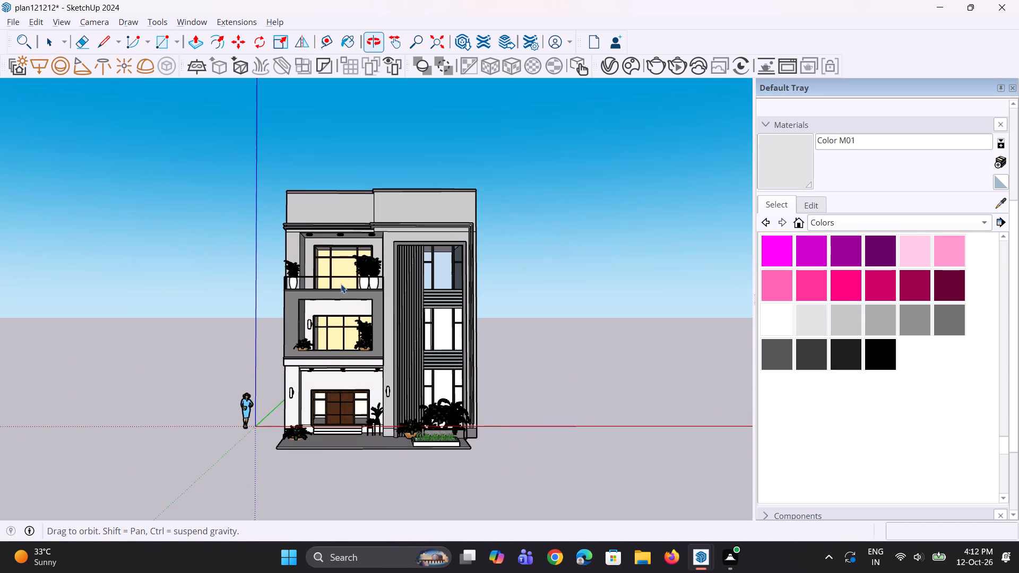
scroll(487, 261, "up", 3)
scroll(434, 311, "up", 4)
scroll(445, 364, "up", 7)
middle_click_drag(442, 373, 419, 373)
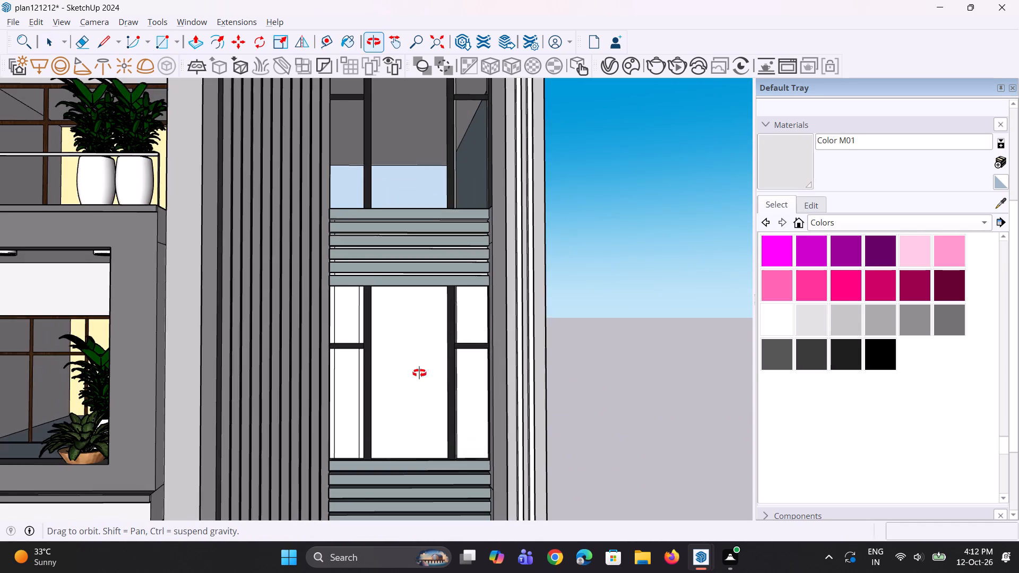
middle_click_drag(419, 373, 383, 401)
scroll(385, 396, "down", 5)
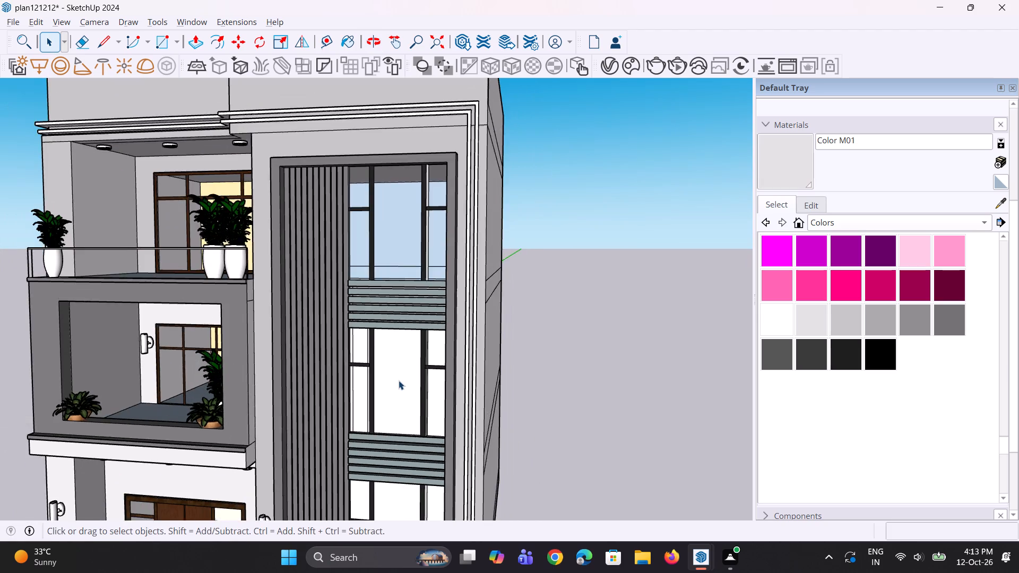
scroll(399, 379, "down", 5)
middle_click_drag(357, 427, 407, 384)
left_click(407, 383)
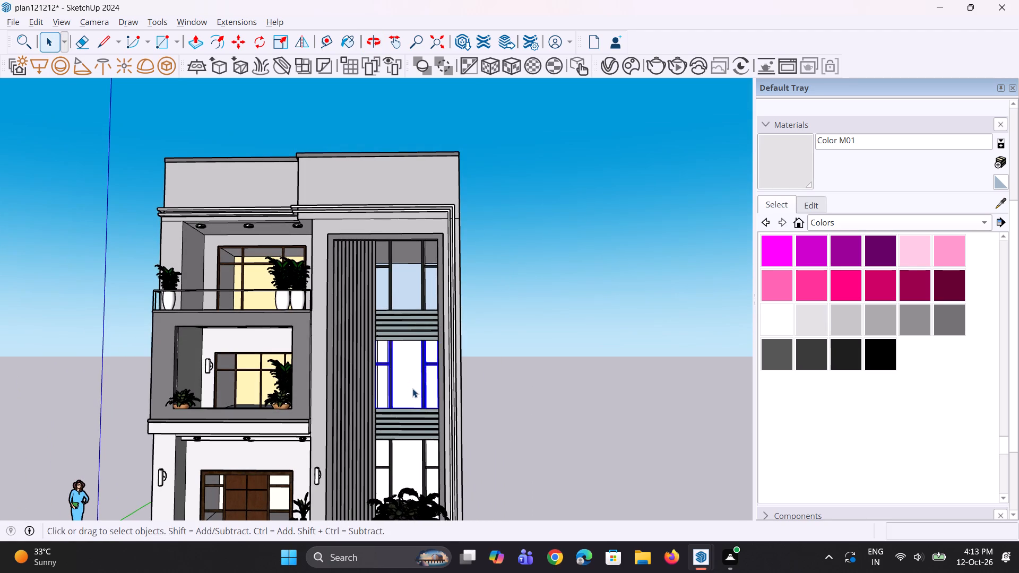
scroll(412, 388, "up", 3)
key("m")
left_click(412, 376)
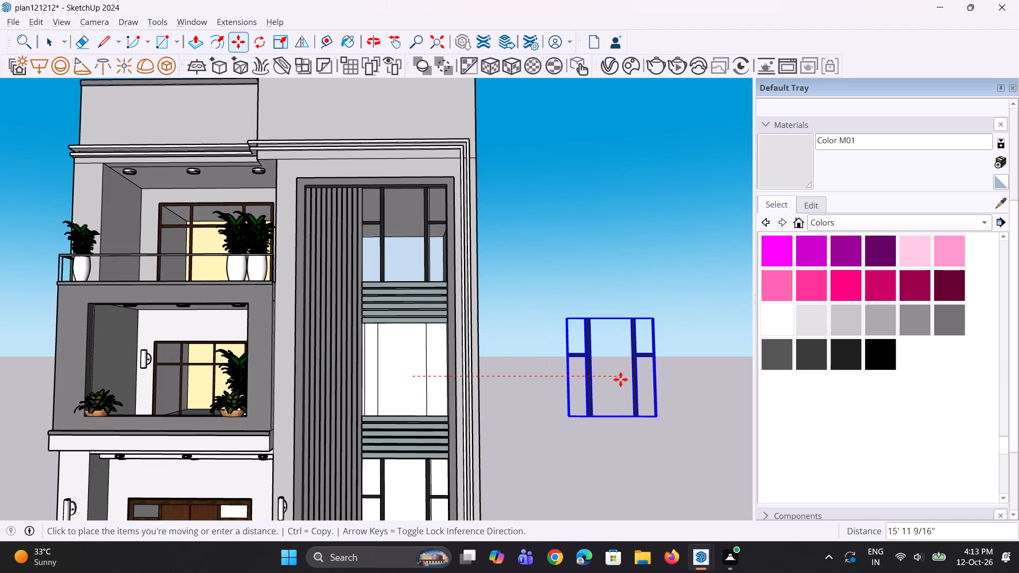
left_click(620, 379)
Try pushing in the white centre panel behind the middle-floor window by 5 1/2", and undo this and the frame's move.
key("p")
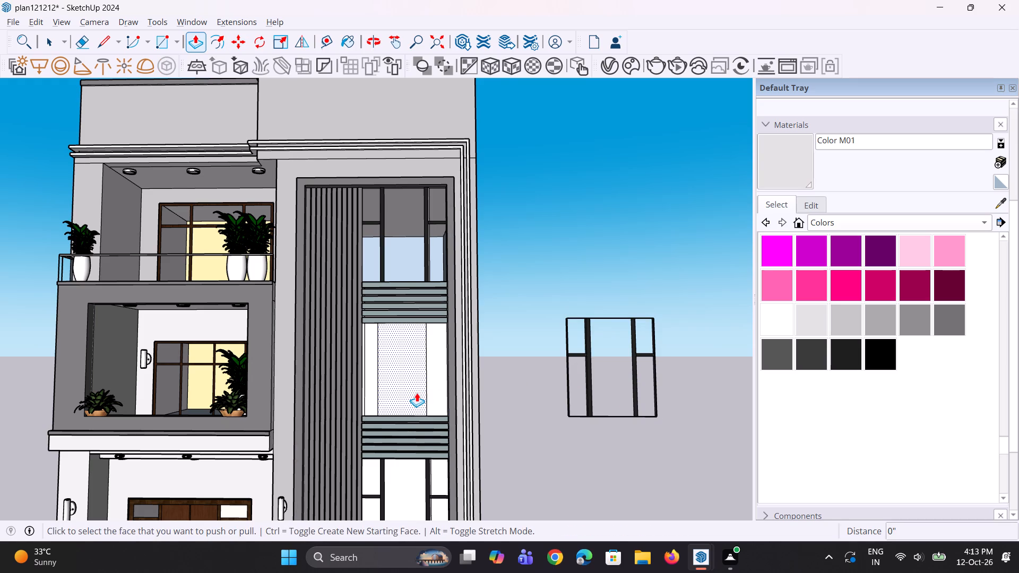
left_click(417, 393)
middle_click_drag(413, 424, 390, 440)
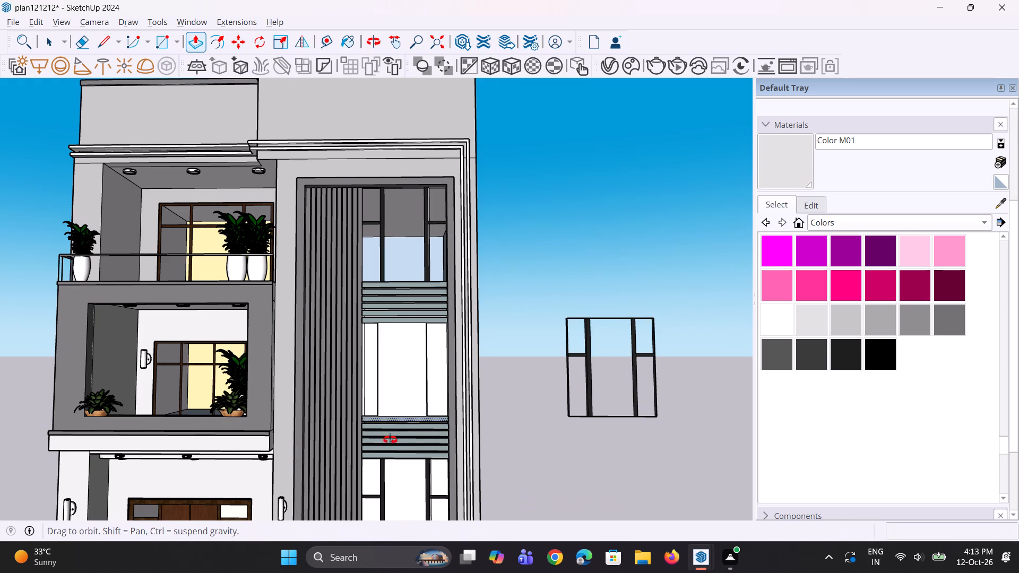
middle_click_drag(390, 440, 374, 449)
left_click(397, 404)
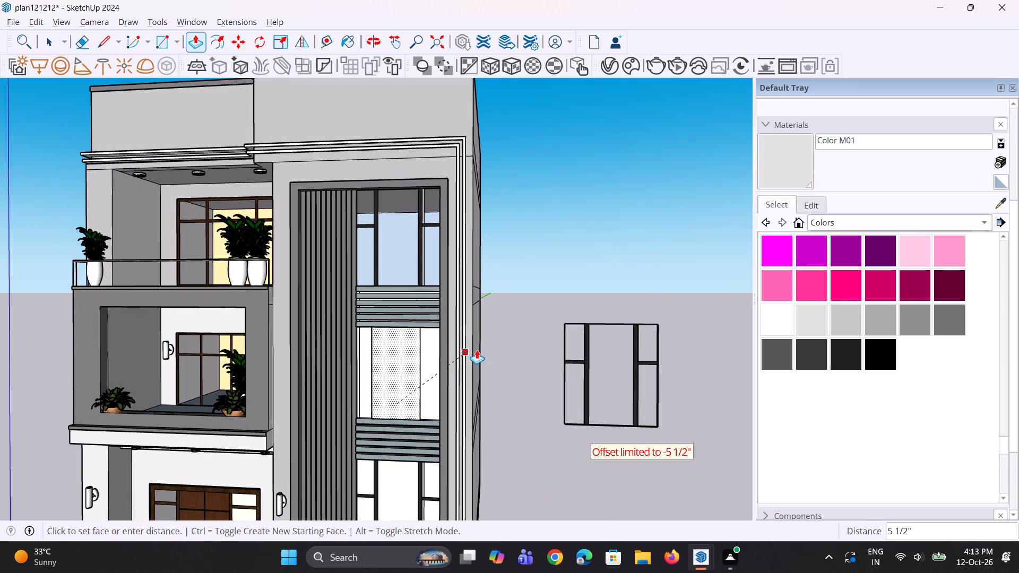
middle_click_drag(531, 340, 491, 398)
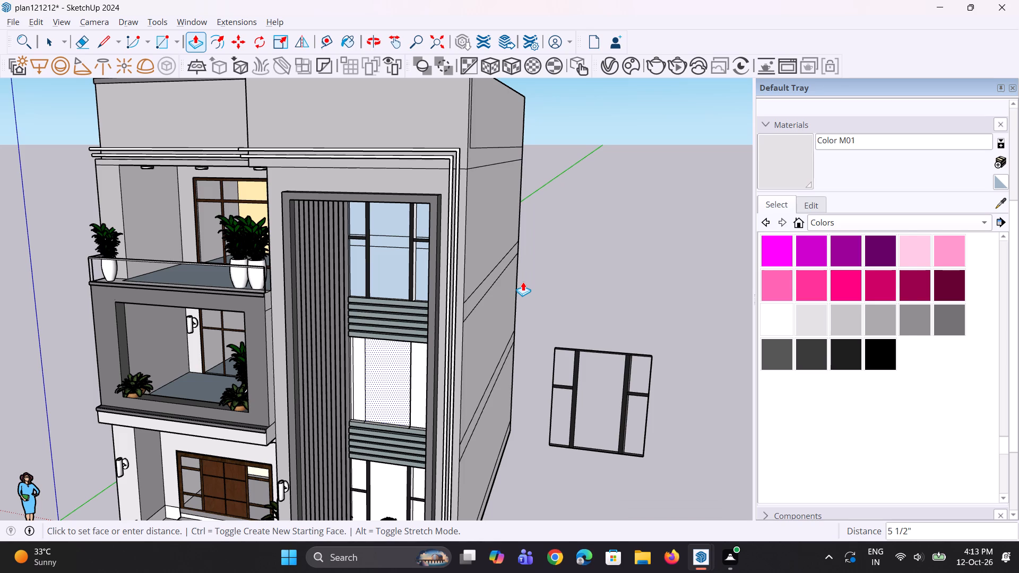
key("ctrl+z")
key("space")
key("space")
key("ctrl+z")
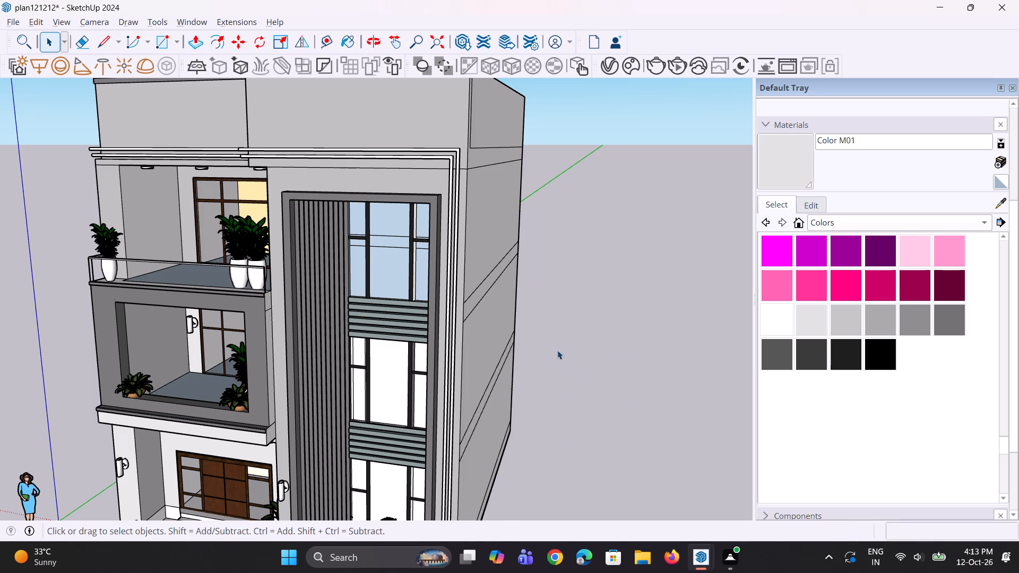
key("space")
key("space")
Paint the panes of the slatted bay's top-floor window with Translucent Glass Sky Reflection from the Glass and Mirrors materials.
left_click(857, 217)
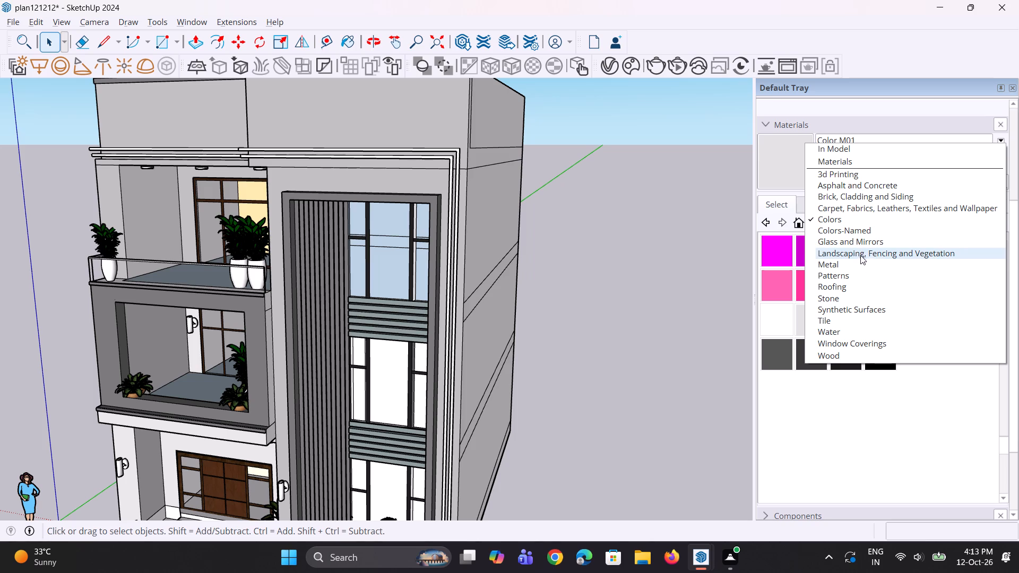
left_click(856, 246)
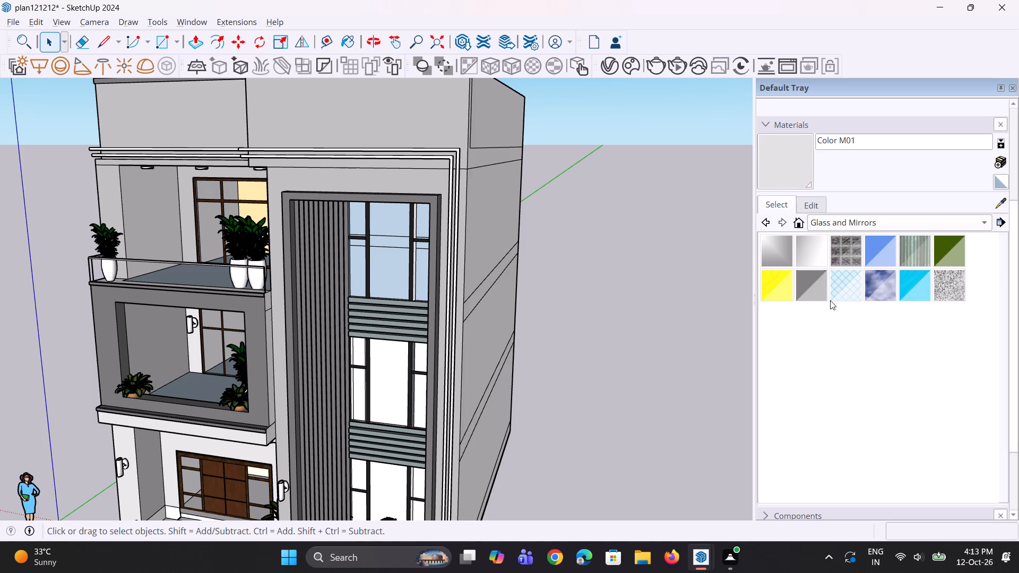
left_click(884, 300)
left_click(375, 257)
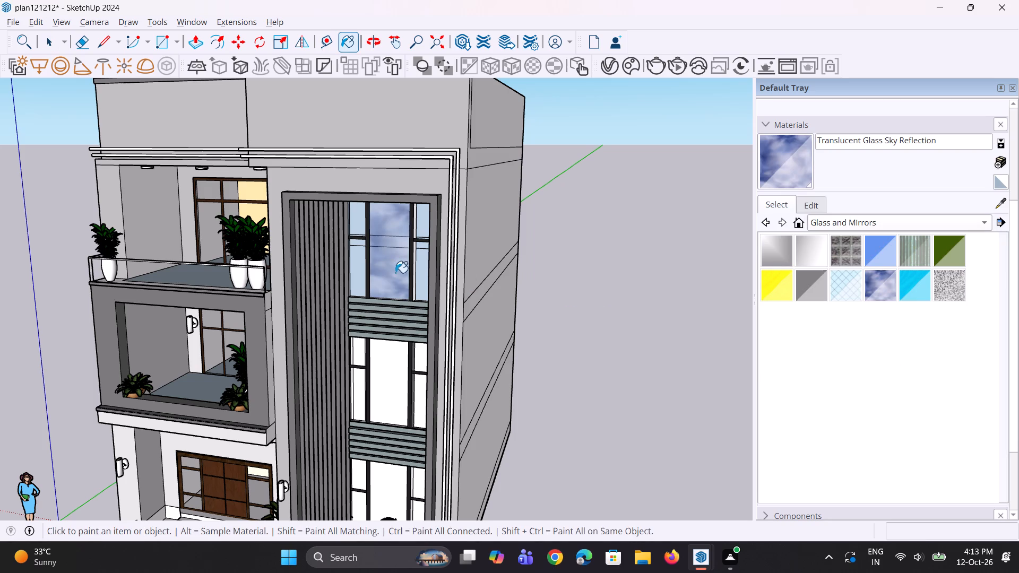
middle_click_drag(368, 282, 432, 251)
scroll(436, 254, "up", 3)
left_click(436, 254)
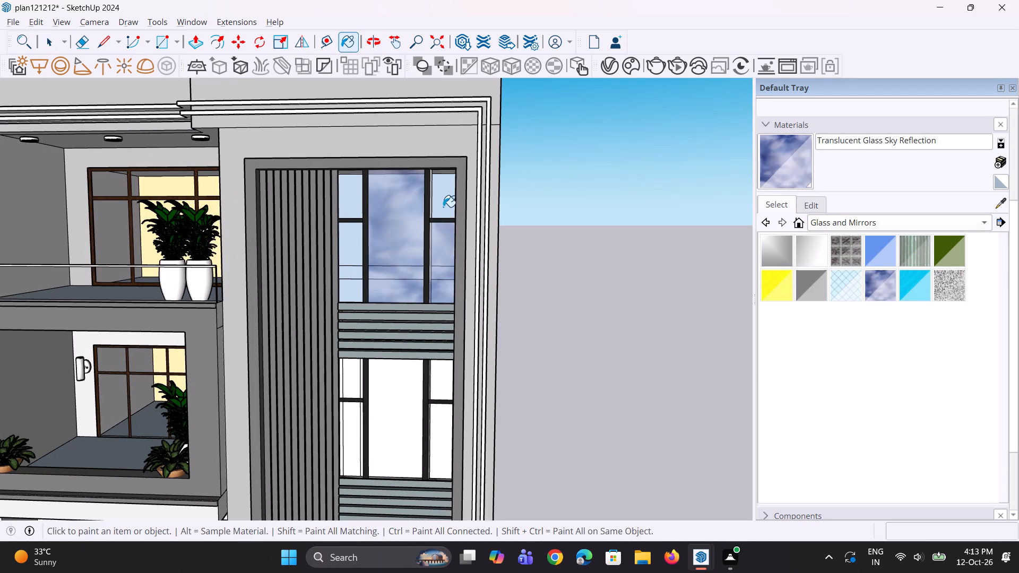
left_click(443, 207)
left_click(355, 212)
left_click(355, 239)
scroll(410, 285, "down", 4)
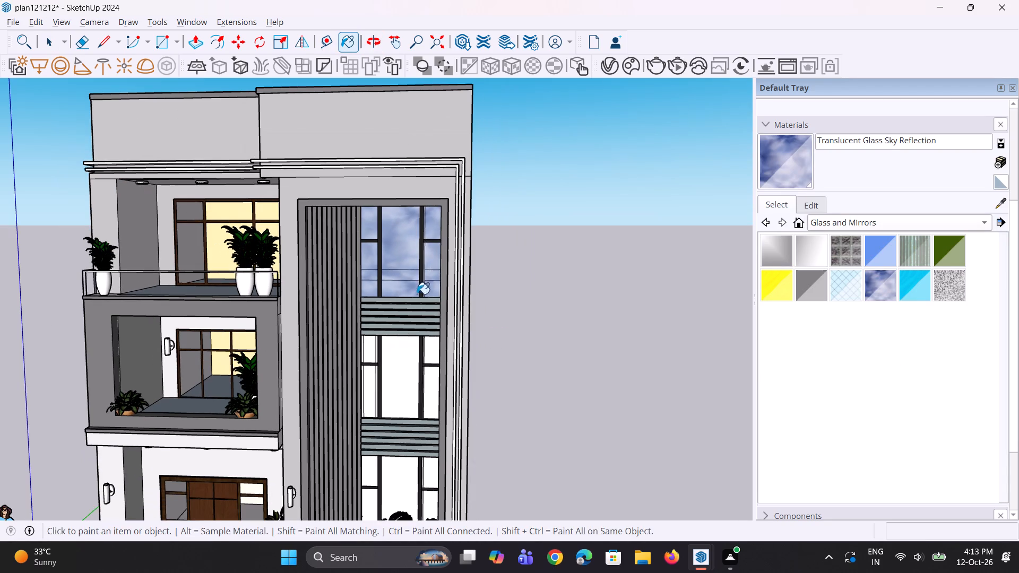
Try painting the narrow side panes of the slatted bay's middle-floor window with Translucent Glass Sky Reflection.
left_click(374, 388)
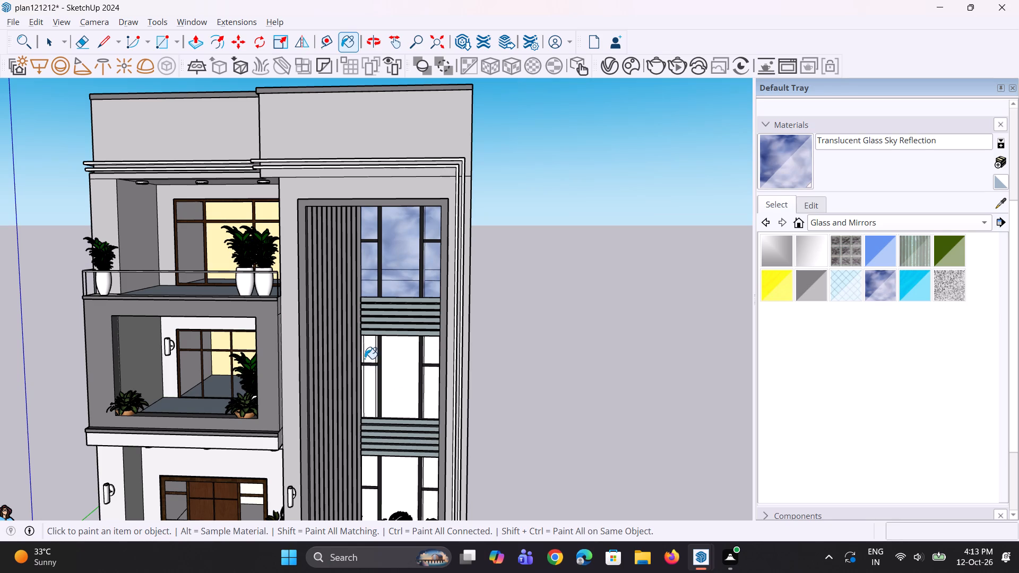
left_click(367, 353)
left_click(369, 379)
Move the slatted bay's middle-floor window frame about 14' 9 7/16" sideways, clear of the house, and explode its group.
middle_click_drag(407, 396, 402, 391)
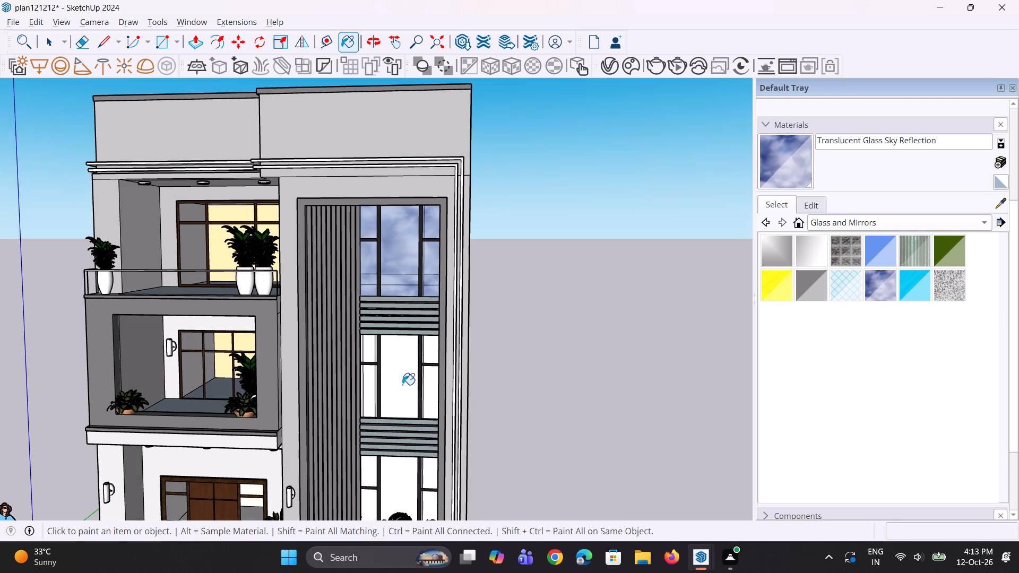
scroll(402, 374, "down", 5)
middle_click_drag(402, 374, 402, 396)
key("space")
key("space")
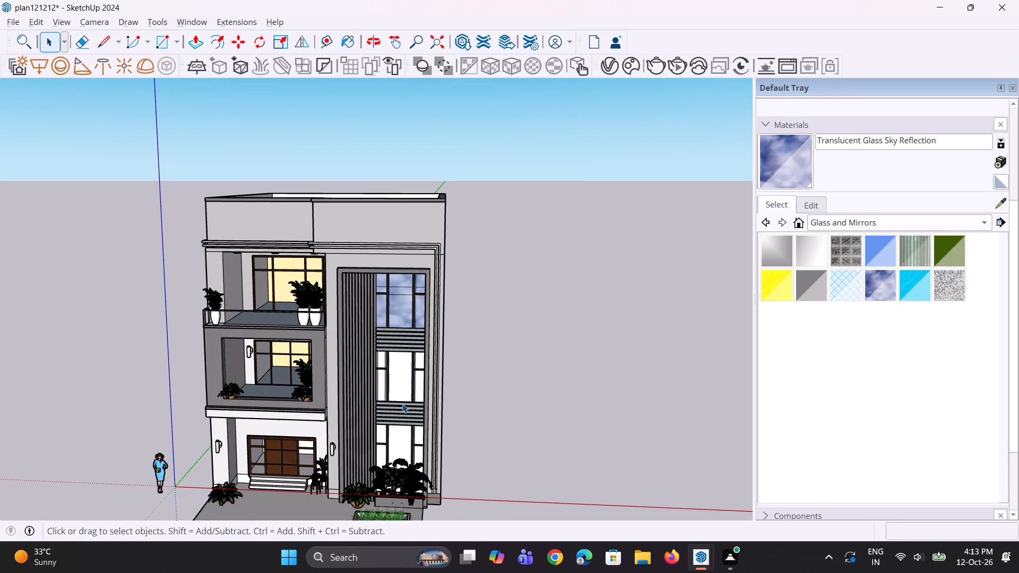
left_click(404, 393)
scroll(408, 392, "up", 3)
key("m")
left_click(410, 387)
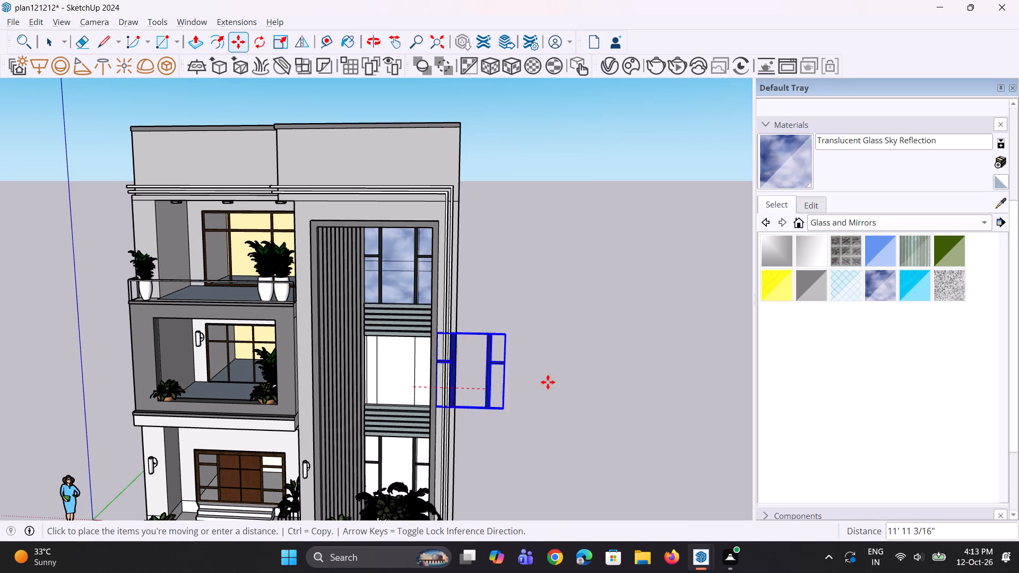
left_click(565, 393)
right_click(565, 393)
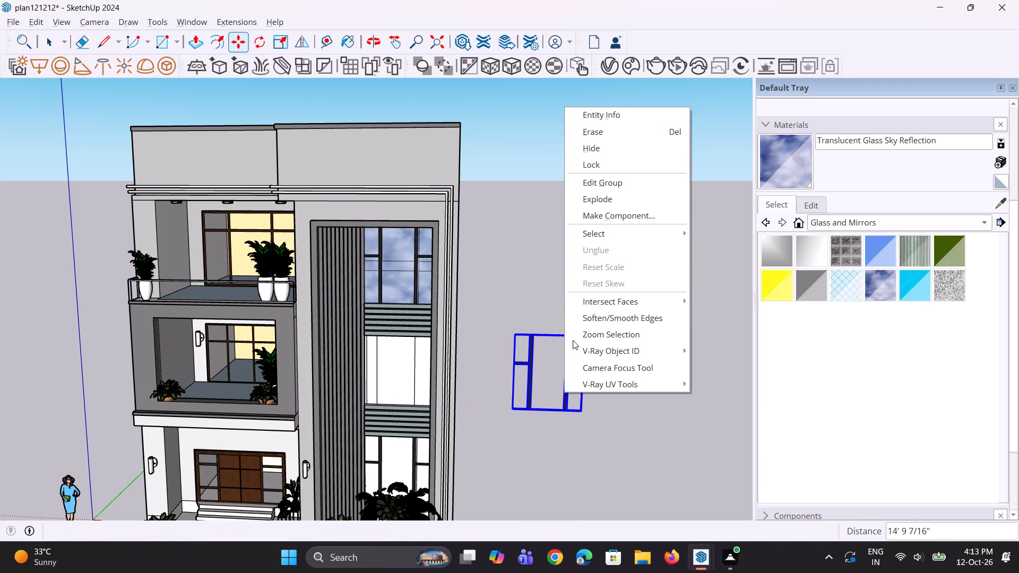
left_click(624, 202)
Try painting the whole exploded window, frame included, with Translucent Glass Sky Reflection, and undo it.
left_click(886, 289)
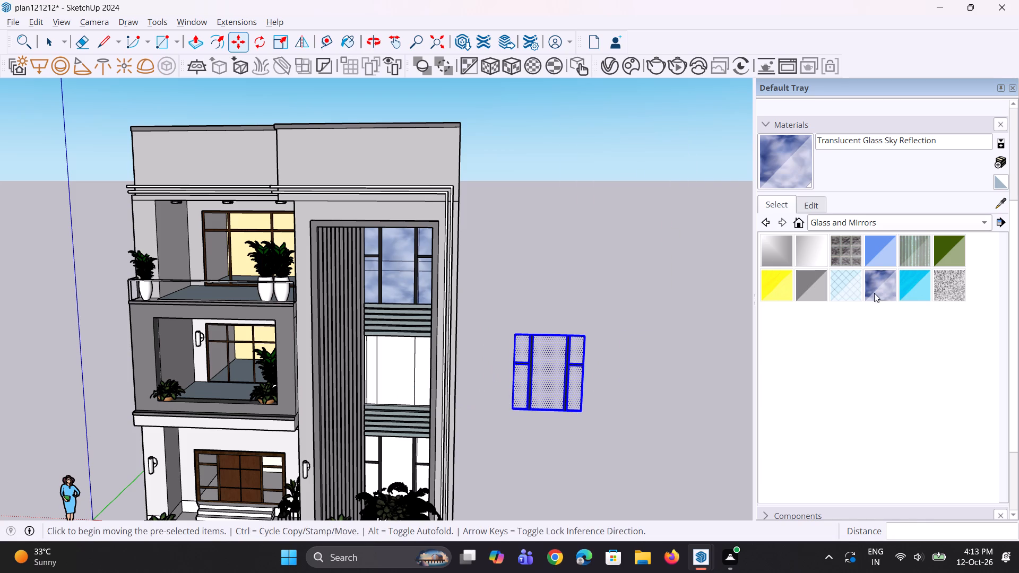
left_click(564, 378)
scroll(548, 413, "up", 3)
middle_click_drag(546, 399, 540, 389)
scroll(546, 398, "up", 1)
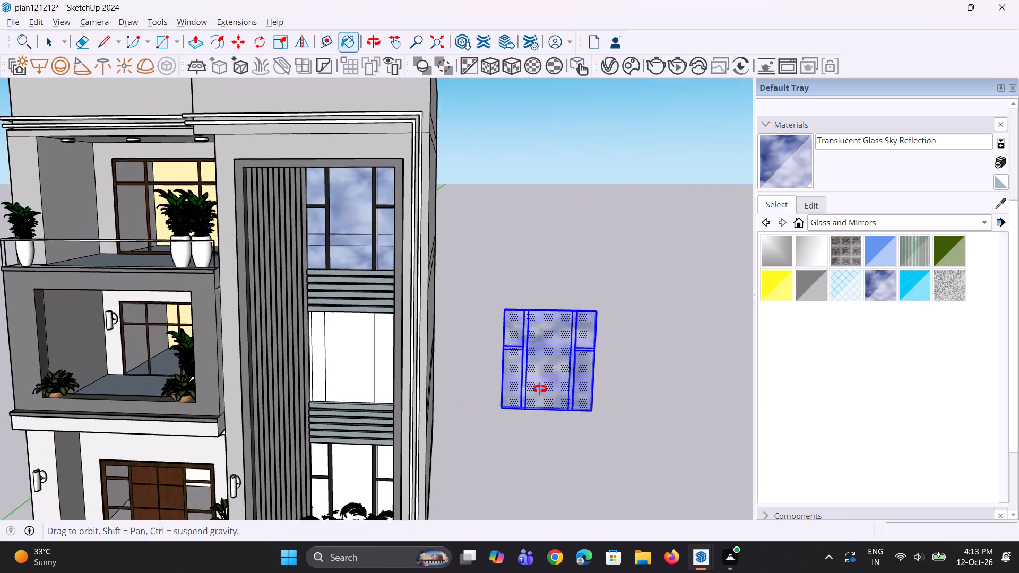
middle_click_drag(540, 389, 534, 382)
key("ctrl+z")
Paint the five panes of the moved middle-floor window one by one with Translucent Glass Sky Reflection.
key("space")
key("space")
scroll(546, 363, "up", 2)
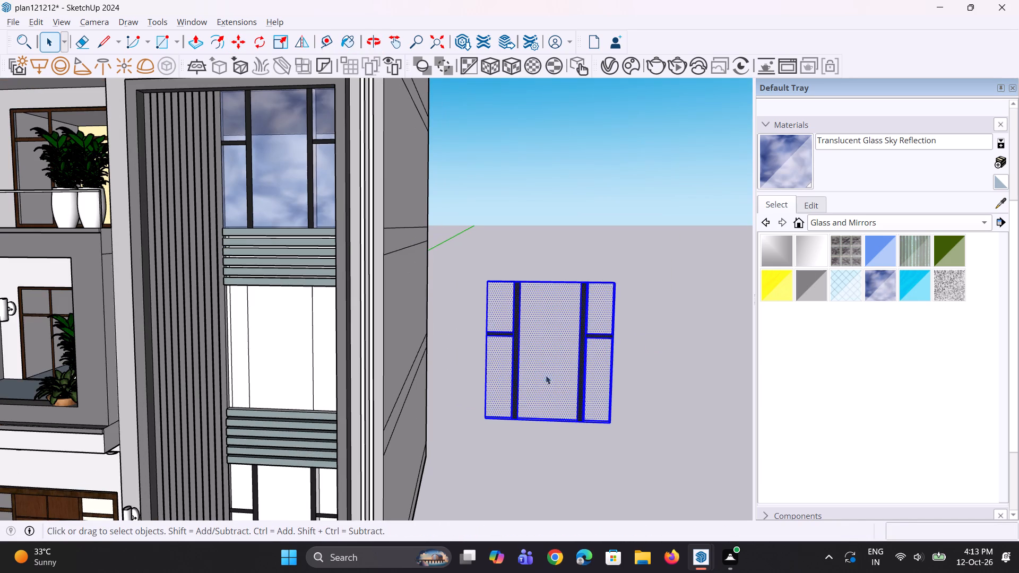
left_click(480, 469)
left_click(880, 283)
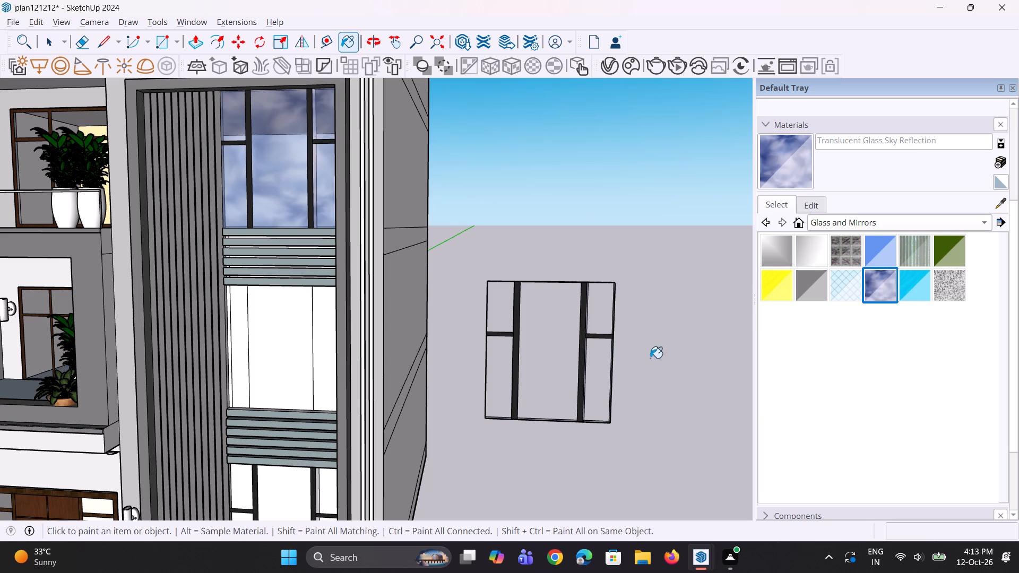
left_click(540, 369)
scroll(604, 327, "up", 2)
left_click(604, 324)
left_click(602, 367)
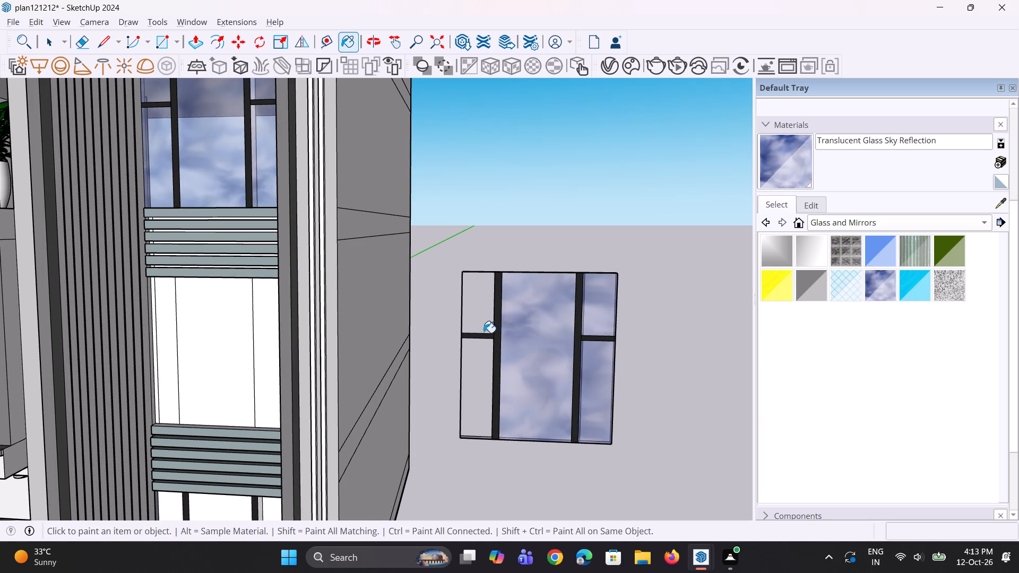
left_click(474, 324)
left_click(480, 402)
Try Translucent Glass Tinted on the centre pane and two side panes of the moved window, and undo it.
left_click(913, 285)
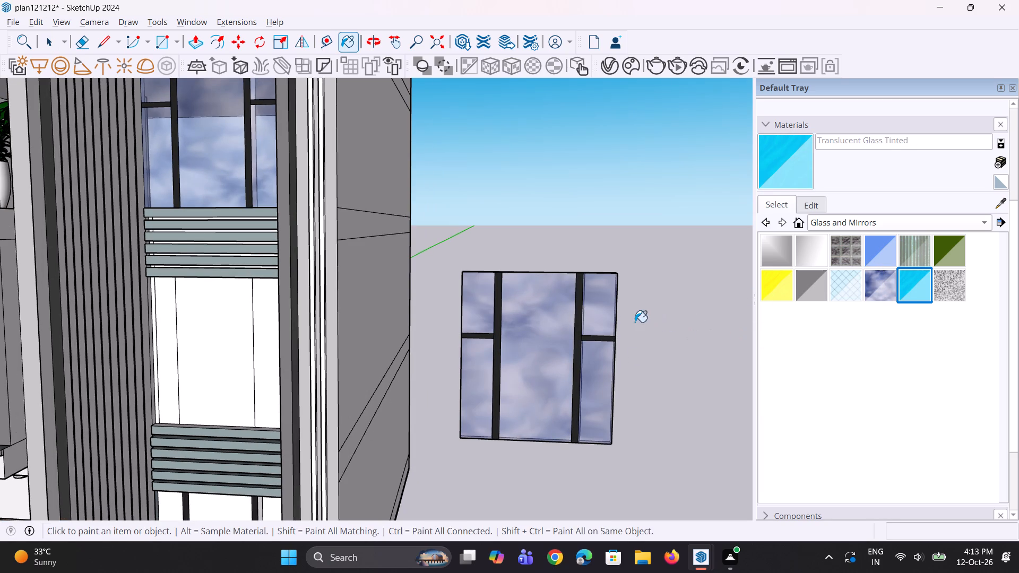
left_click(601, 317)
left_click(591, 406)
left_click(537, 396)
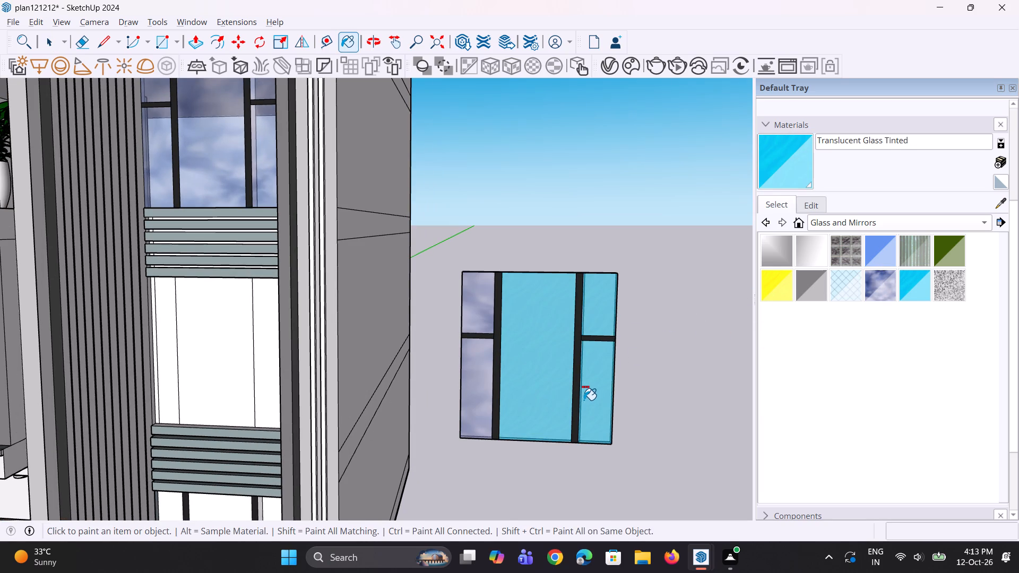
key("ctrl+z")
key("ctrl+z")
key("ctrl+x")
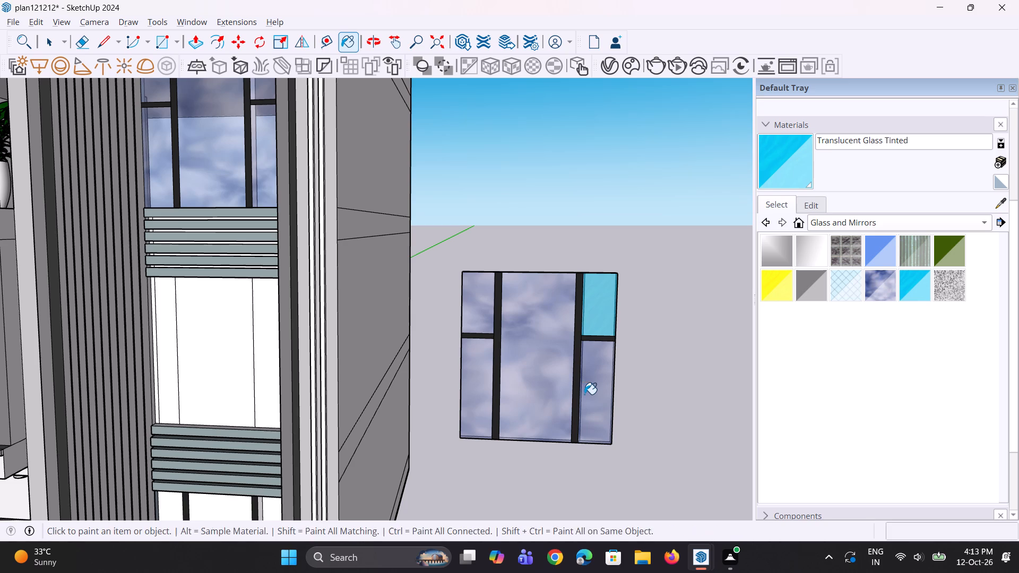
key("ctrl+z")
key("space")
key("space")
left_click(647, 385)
Darken the Translucent Glass Sky Reflection material by setting its HSB brightness to 57.
scroll(528, 316, "down", 5)
middle_click_drag(554, 357, 556, 360)
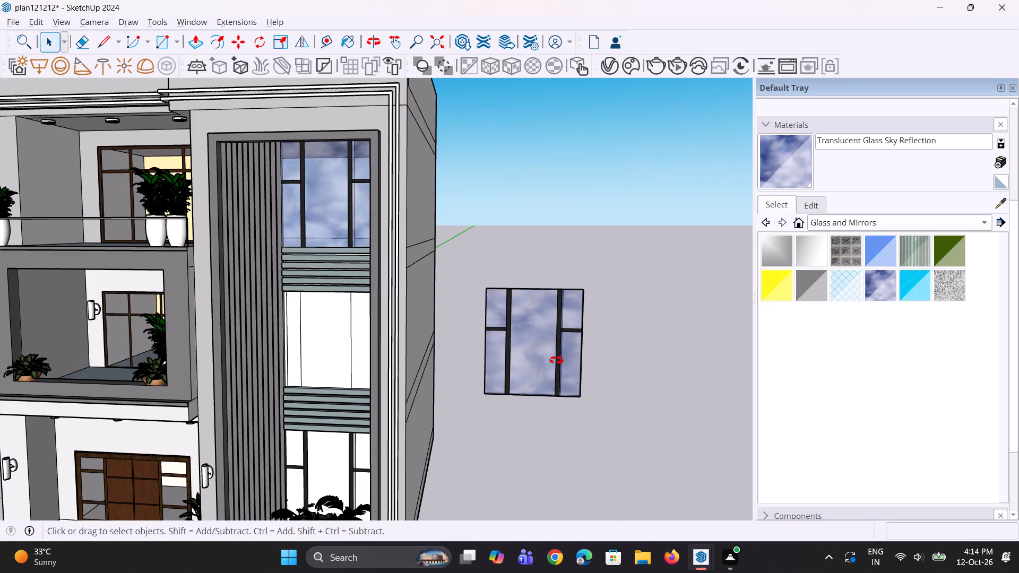
middle_click_drag(556, 360, 571, 384)
scroll(516, 359, "up", 4)
left_click_drag(451, 212, 651, 484)
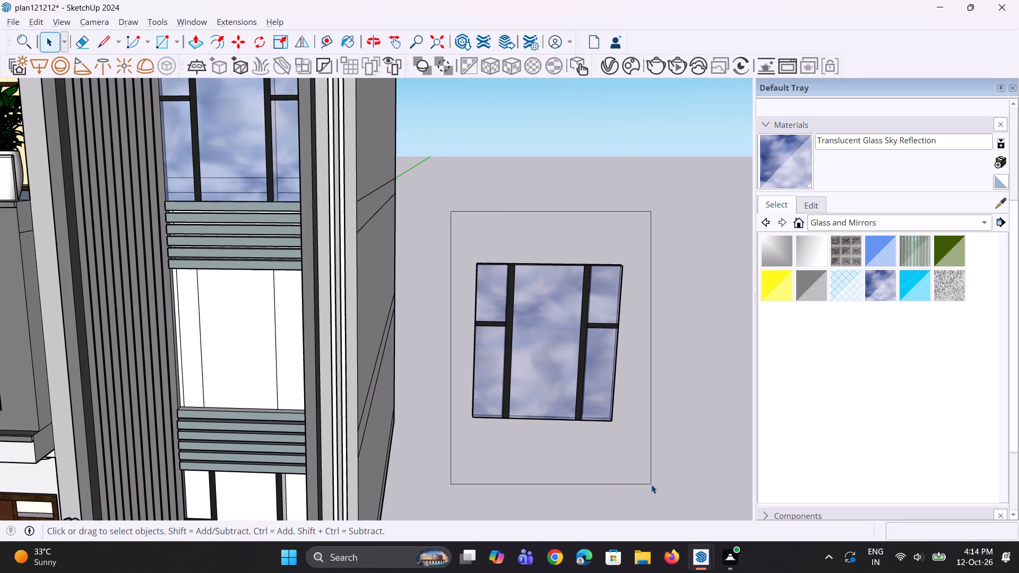
left_click_drag(651, 484, 464, 309)
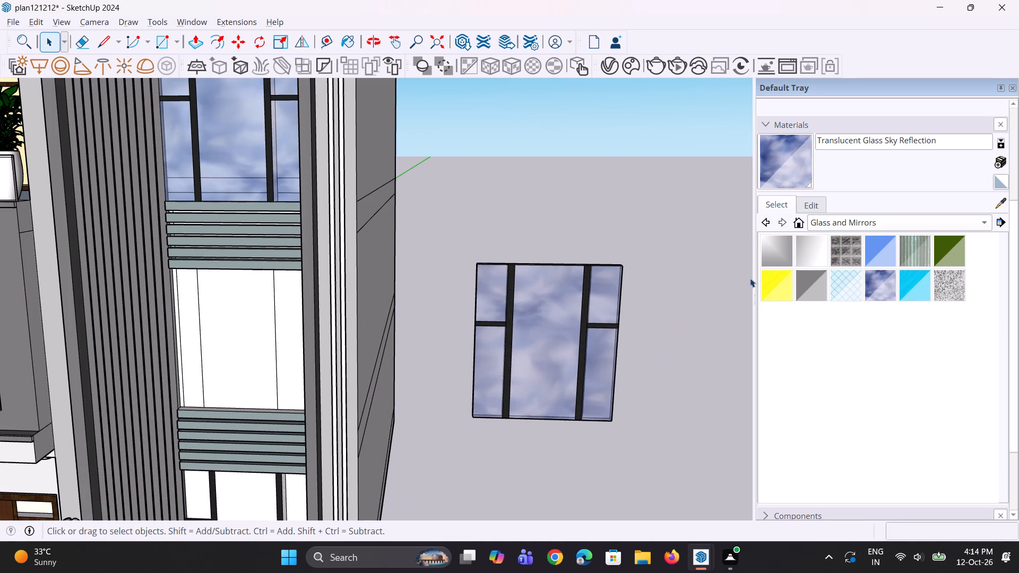
left_click(813, 199)
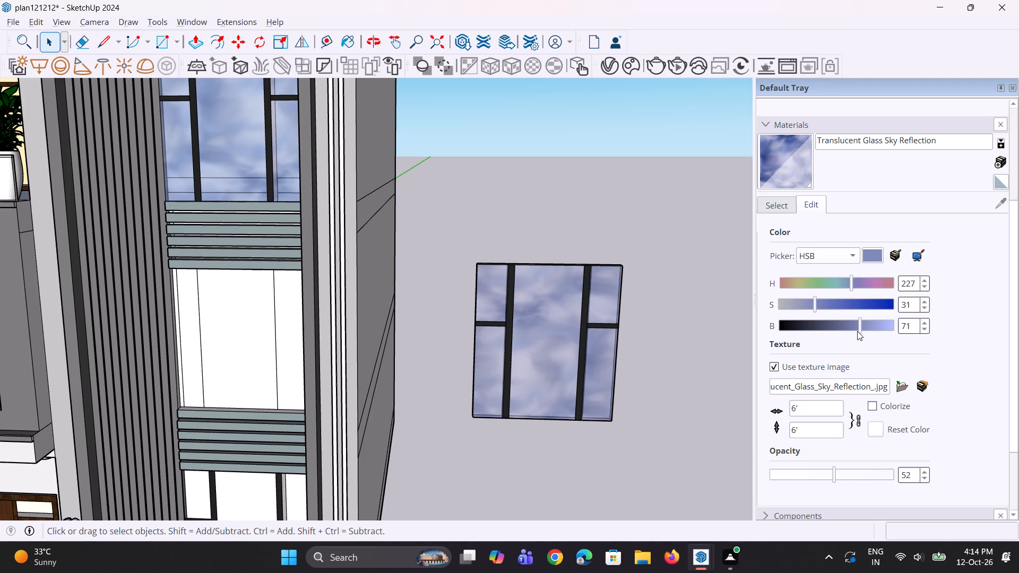
left_click_drag(858, 331, 848, 328)
left_click_drag(848, 328, 825, 323)
left_click_drag(860, 325, 845, 323)
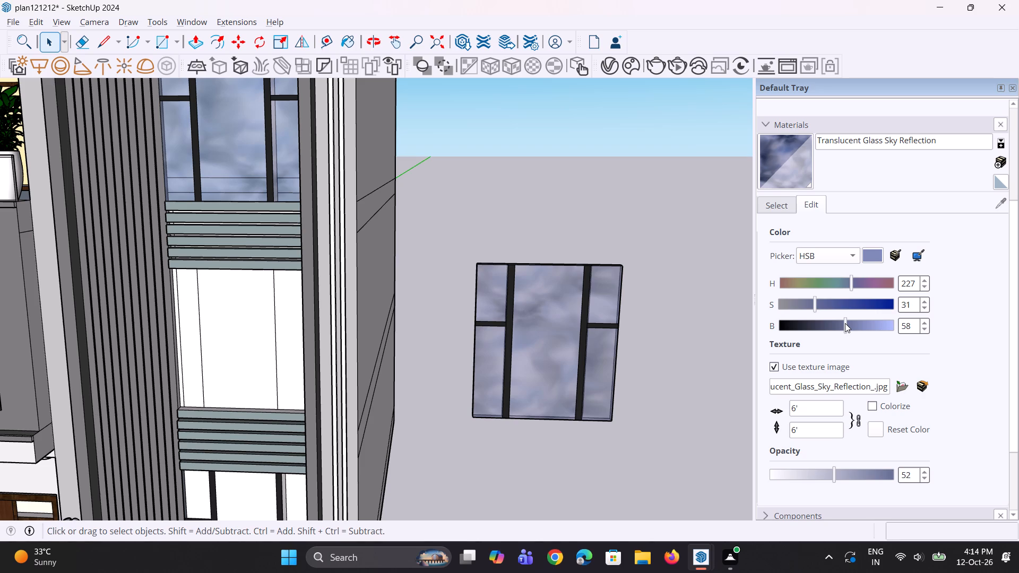
left_click_drag(845, 323, 844, 323)
Group the frame and painted panes of the window standing beside the house.
middle_click_drag(288, 457, 281, 395)
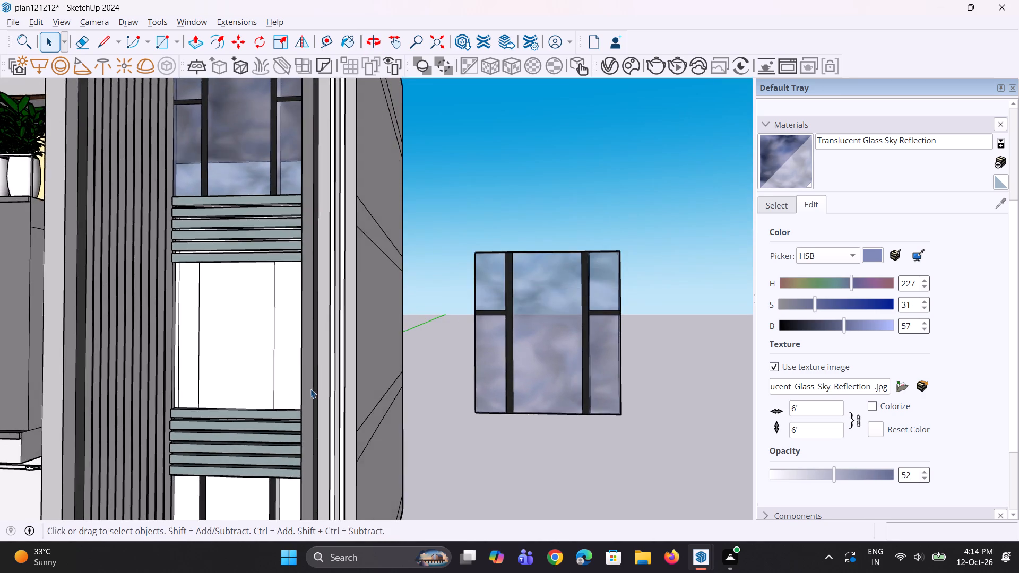
scroll(310, 389, "down", 9)
middle_click_drag(321, 401, 338, 430)
scroll(411, 418, "up", 3)
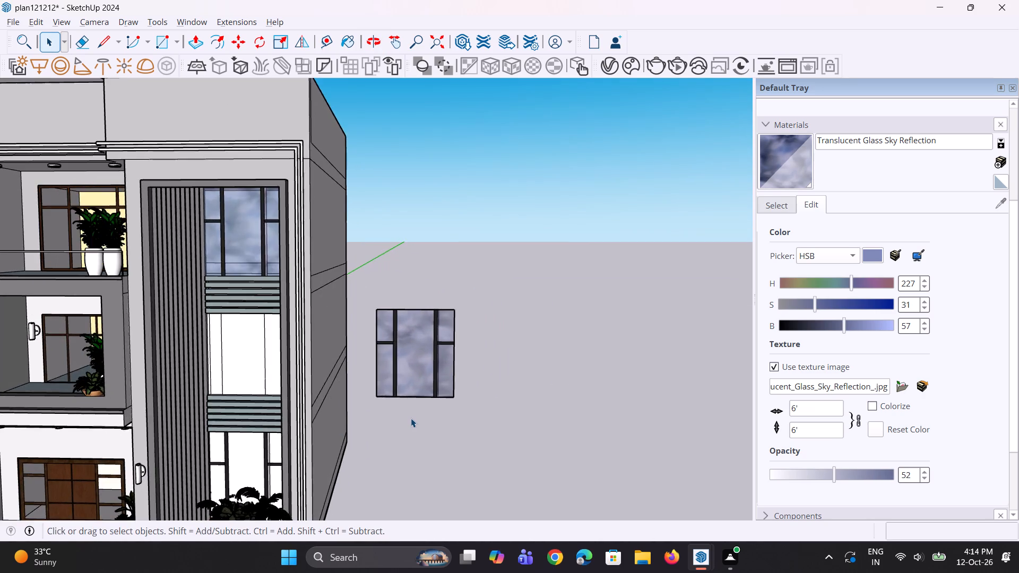
scroll(412, 418, "up", 2)
scroll(412, 417, "down", 7)
middle_click_drag(412, 417, 412, 412)
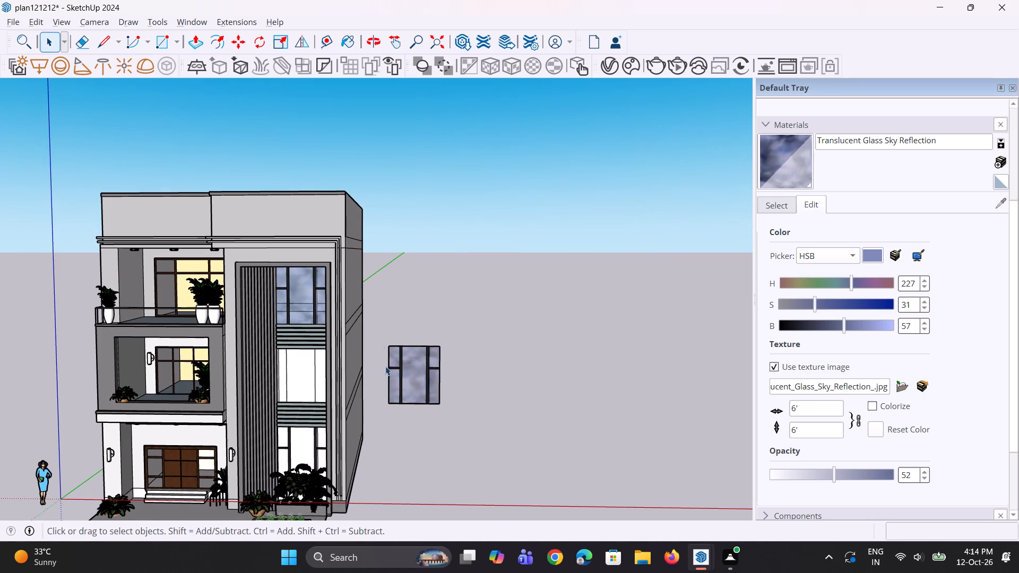
left_click_drag(379, 325, 474, 450)
right_click(412, 381)
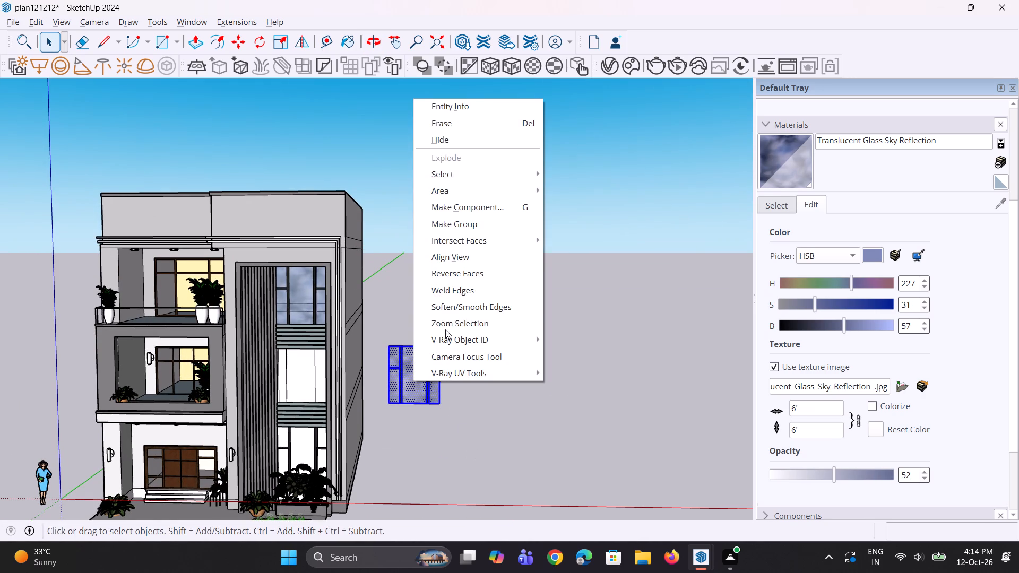
left_click(473, 224)
Move the grouped window about 14' 9 7/16" back into the slatted bay's middle-floor opening, aligned by its lower corner.
scroll(417, 451, "up", 2)
scroll(359, 430, "up", 3)
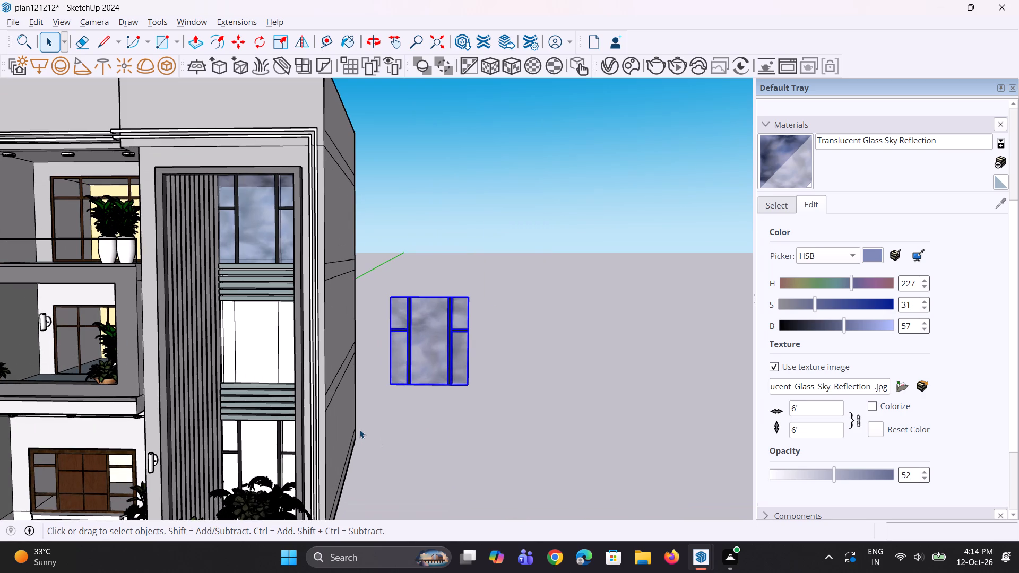
key("m")
left_click(385, 386)
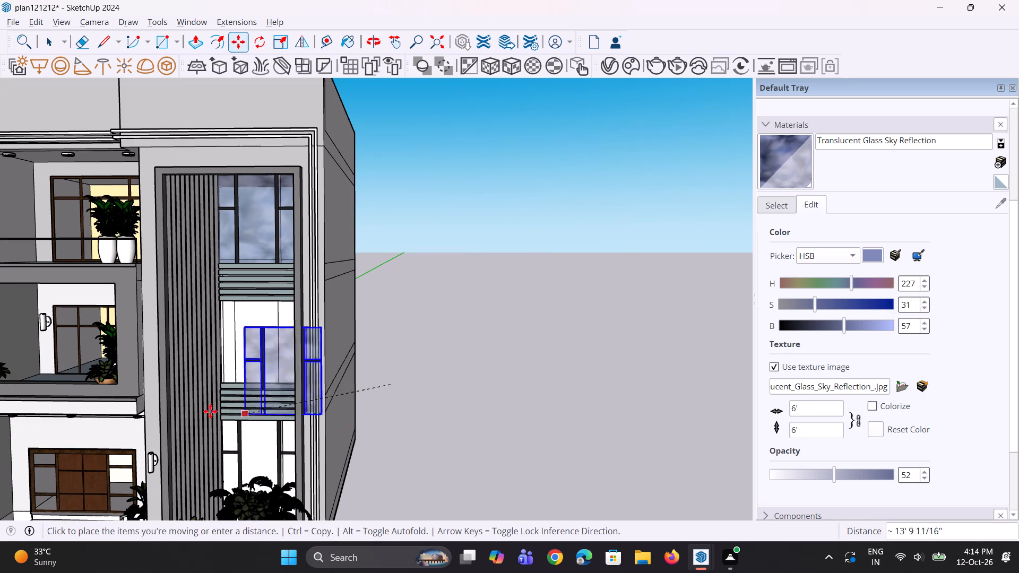
scroll(217, 395, "up", 4)
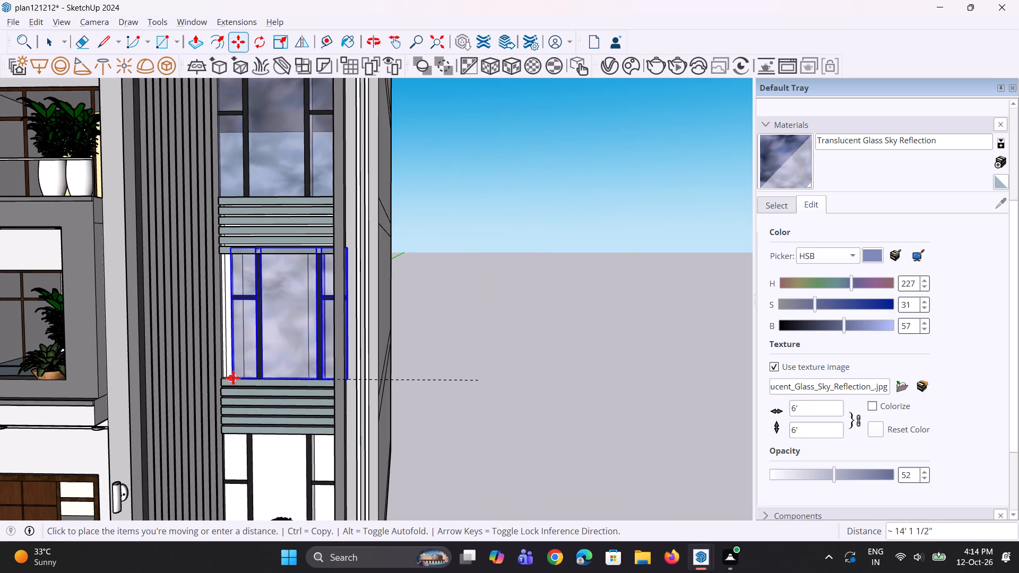
left_click(223, 376)
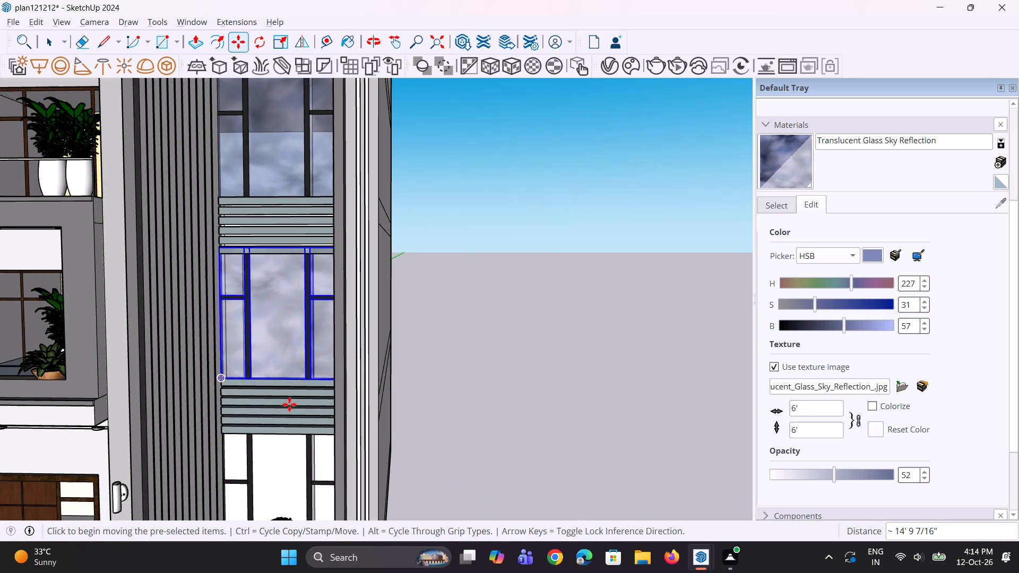
middle_click_drag(382, 426, 397, 427)
key("space")
key("space")
left_click(493, 421)
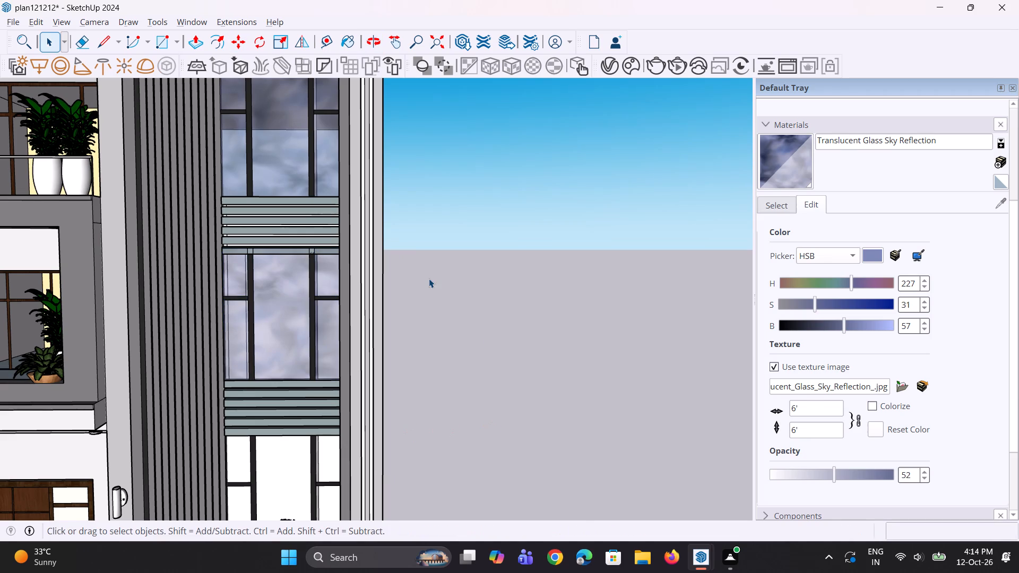
Move the slatted bay's ground-floor window frame about 15' 3 9/16" sideways, clear of the house, and explode its group.
scroll(429, 279, "down", 7)
middle_click_drag(400, 355, 398, 367)
left_click(359, 367)
scroll(369, 375, "up", 5)
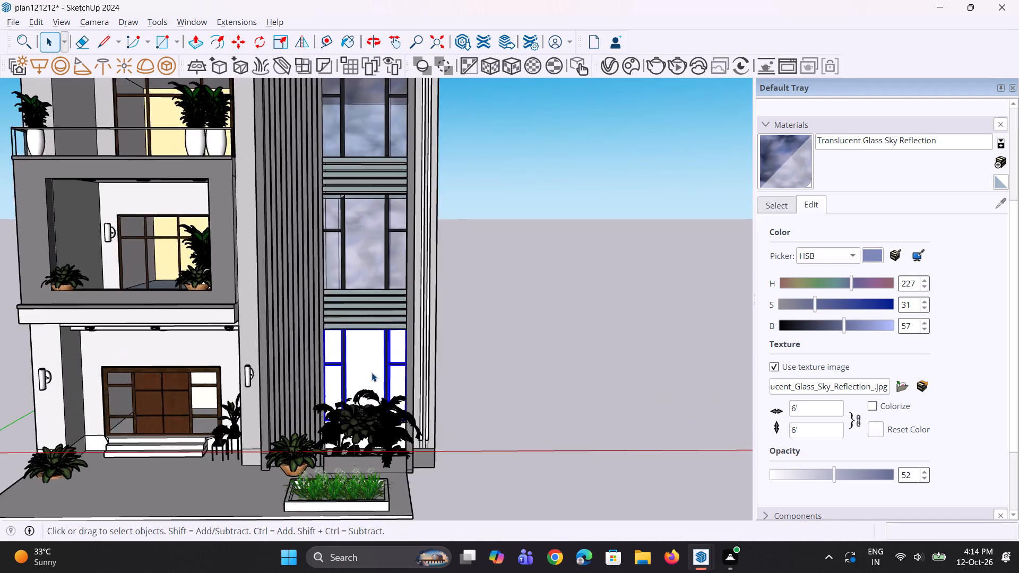
scroll(372, 372, "up", 3)
key("m")
left_click(371, 370)
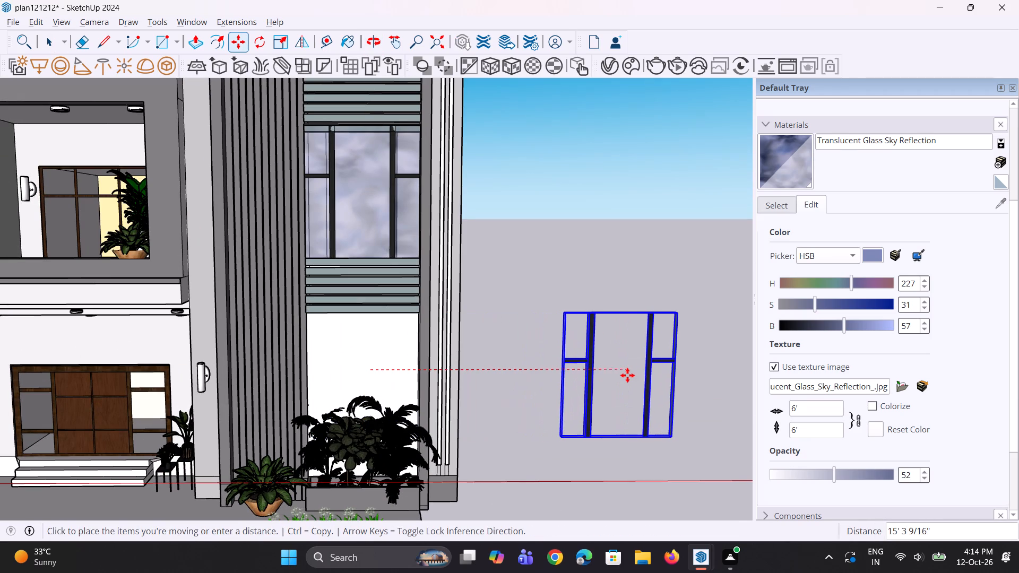
left_click(627, 375)
right_click(627, 375)
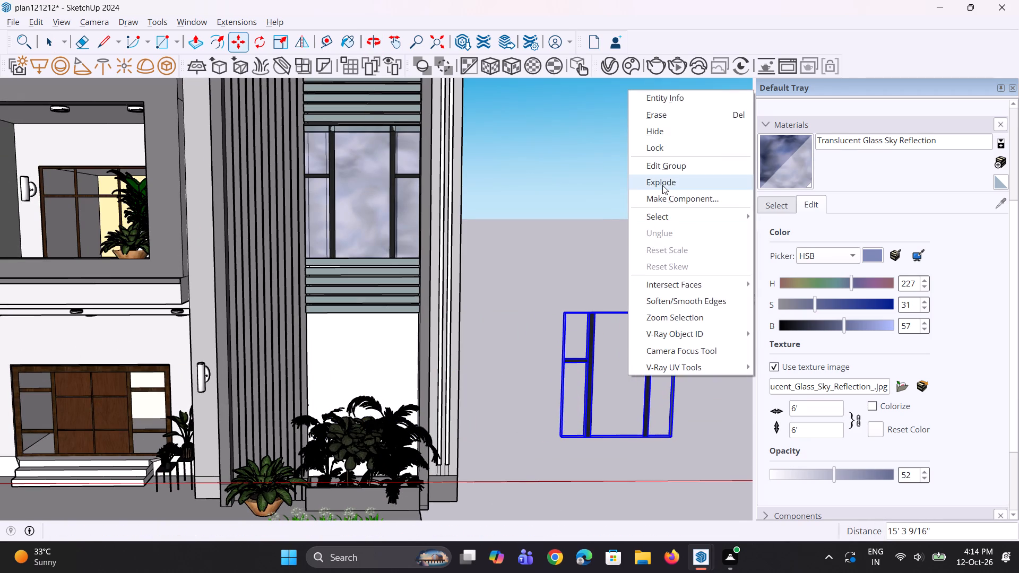
left_click(662, 185)
Paint the five panes of the moved ground-floor window with the darkened Translucent Glass Sky Reflection material.
key("space")
key("space")
left_click(523, 349)
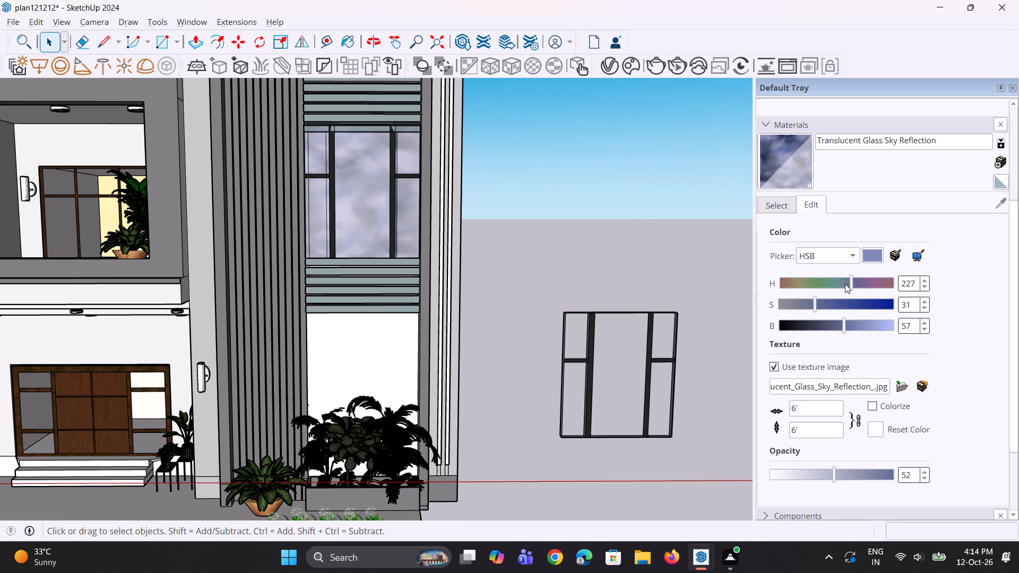
left_click(800, 174)
scroll(699, 388, "up", 2)
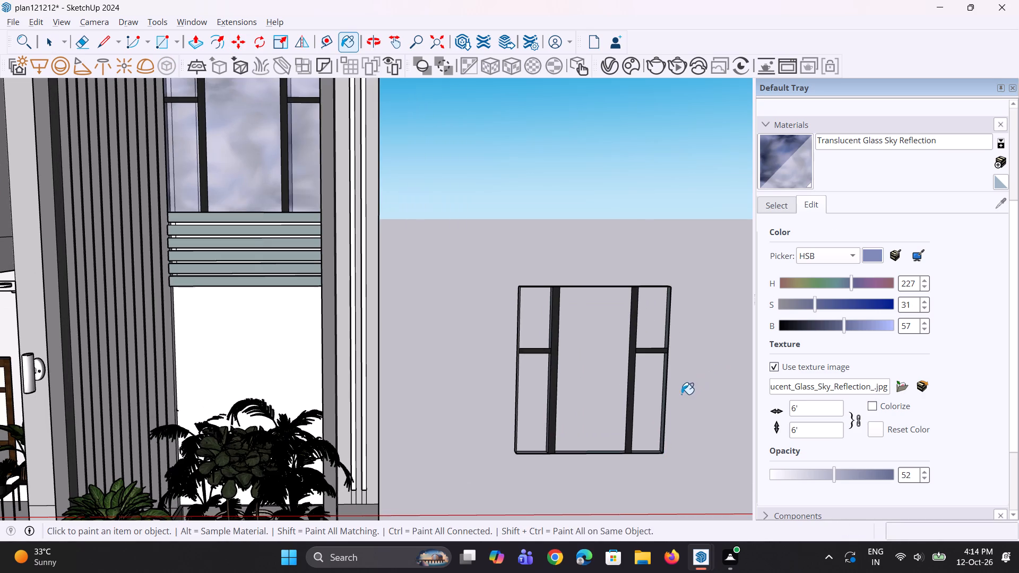
left_click(660, 398)
left_click(649, 332)
left_click(568, 366)
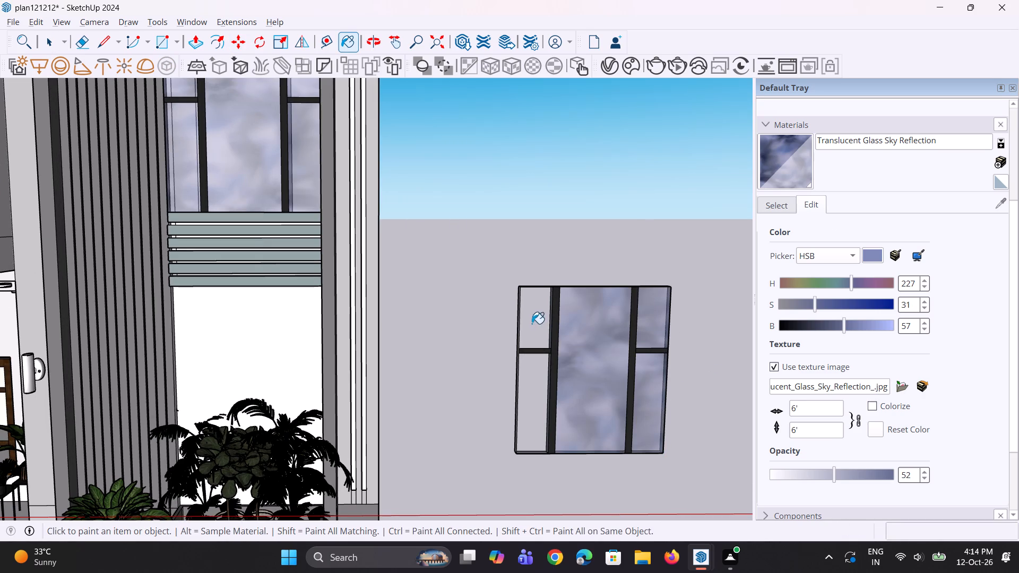
left_click(532, 324)
left_click(539, 392)
scroll(539, 418, "down", 5)
middle_click_drag(581, 453, 558, 415)
key("space")
key("space")
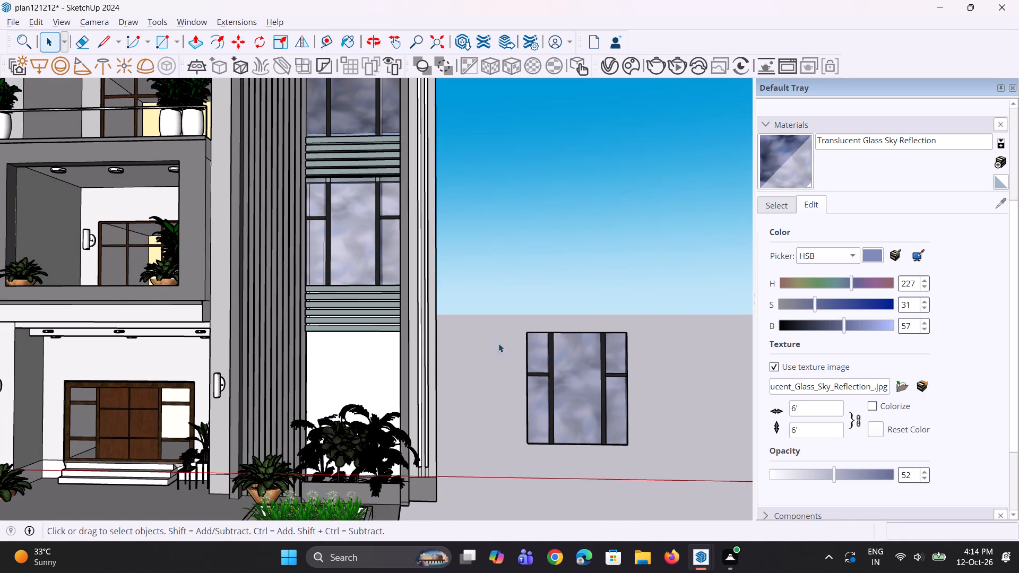
Group the frame and five painted panes of the ground-floor window standing beside the house.
left_click_drag(508, 280, 649, 490)
right_click(585, 405)
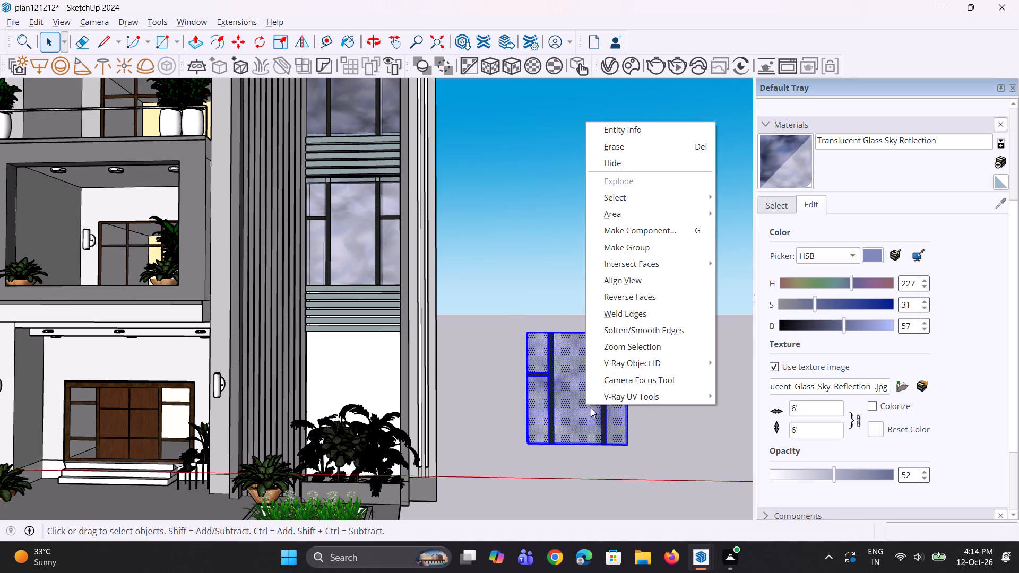
left_click(635, 253)
Move the grouped window about 15' 2 5/8" back into the slatted bay's ground-floor opening, aligned by its lower corner.
middle_click_drag(577, 397, 598, 471)
scroll(598, 471, "down", 1)
scroll(514, 445, "up", 2)
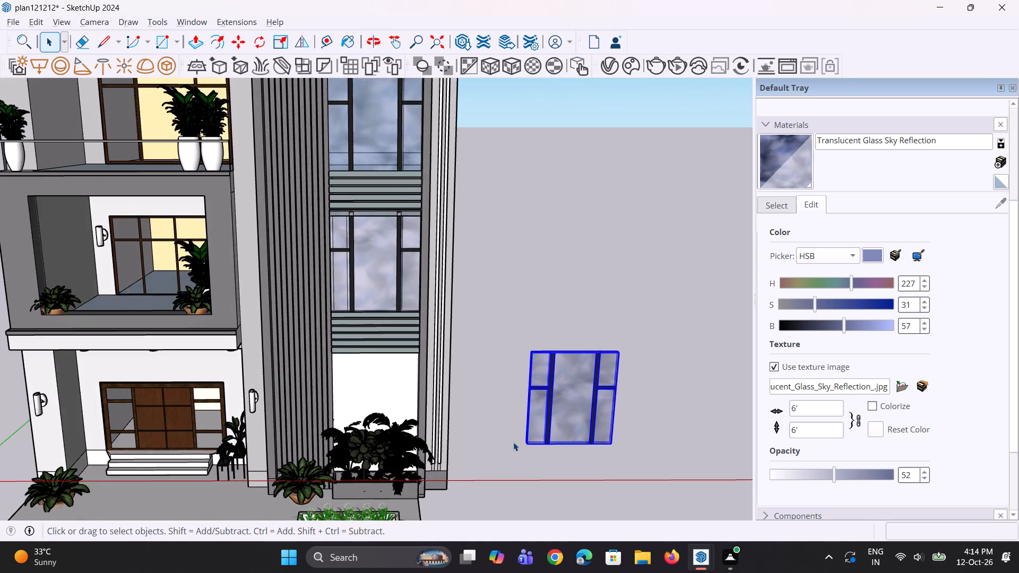
scroll(513, 442, "up", 3)
key("m")
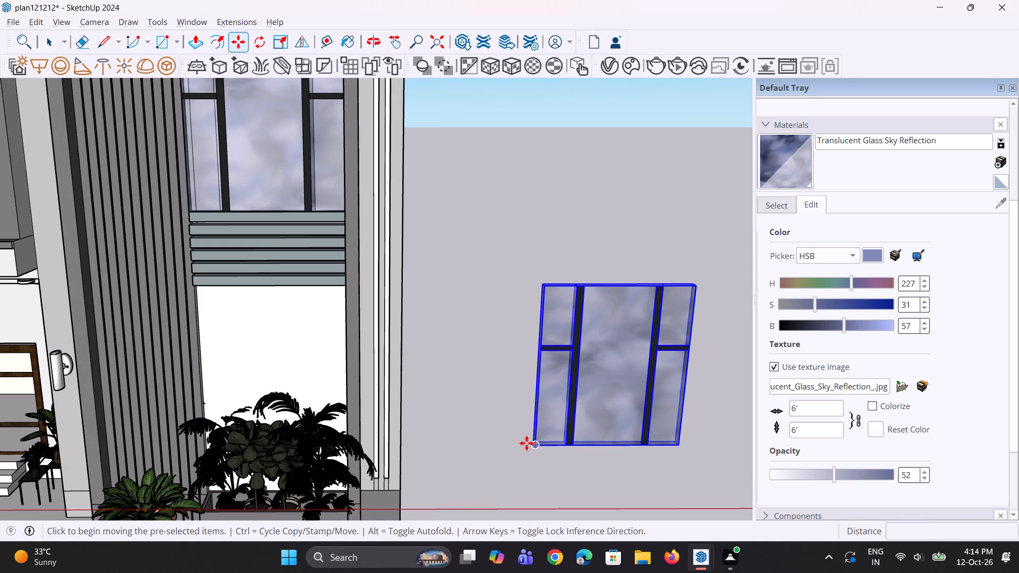
left_click(526, 443)
scroll(252, 453, "up", 2)
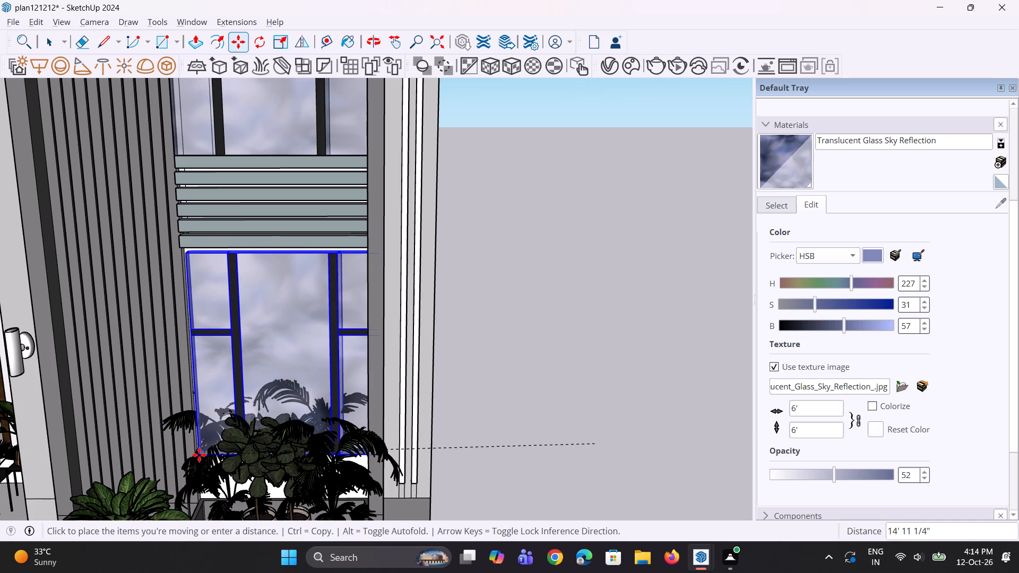
left_click(196, 445)
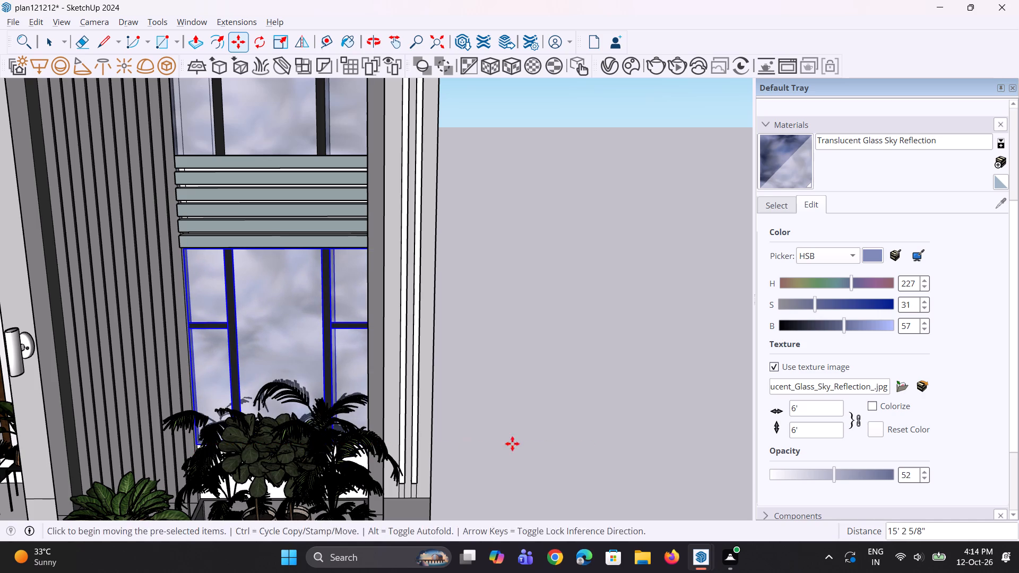
middle_click_drag(513, 439, 598, 407)
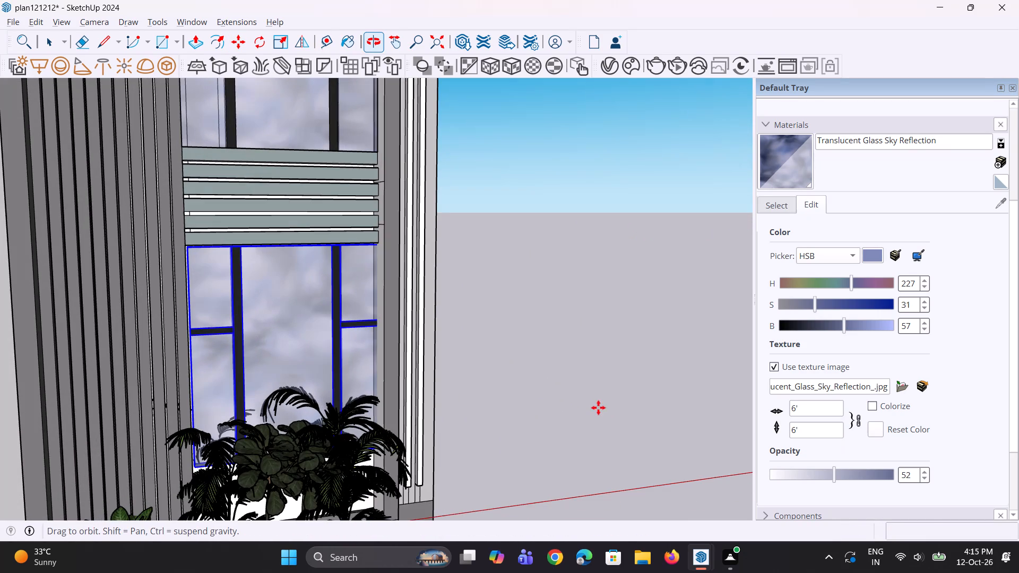
key("space")
key("space")
left_click(598, 407)
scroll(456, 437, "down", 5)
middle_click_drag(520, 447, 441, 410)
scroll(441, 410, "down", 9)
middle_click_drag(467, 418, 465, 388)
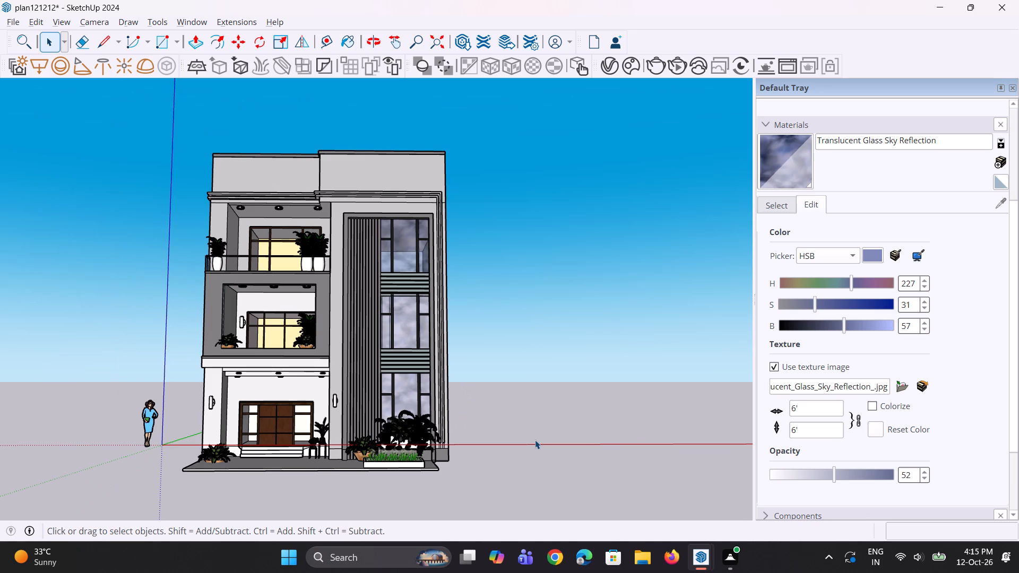
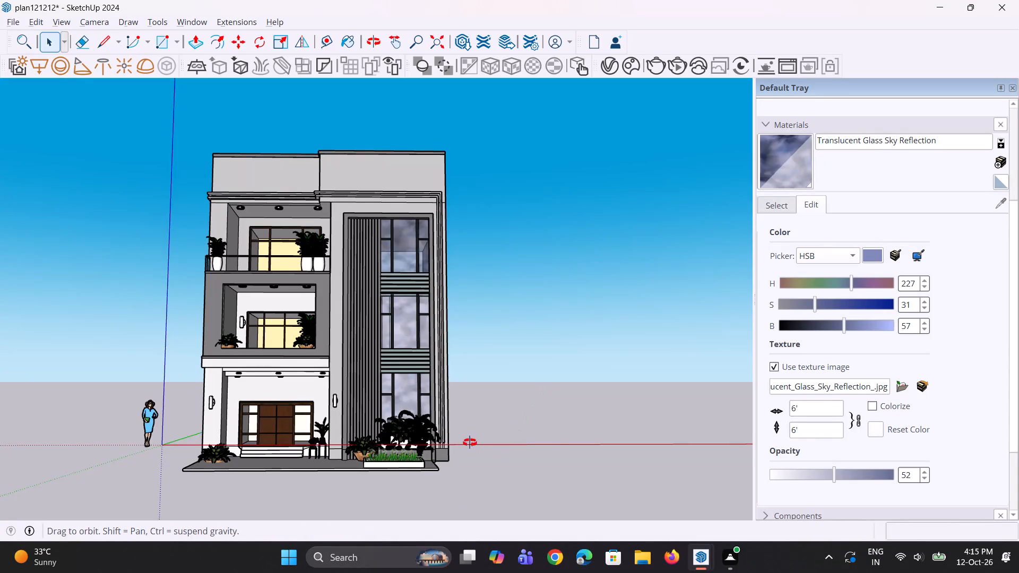
Pull the porch slab's side face beside the planter outward about 6 11/16" with Push/Pull.
scroll(450, 509, "down", 1)
scroll(378, 491, "up", 9)
middle_click_drag(488, 457, 344, 430)
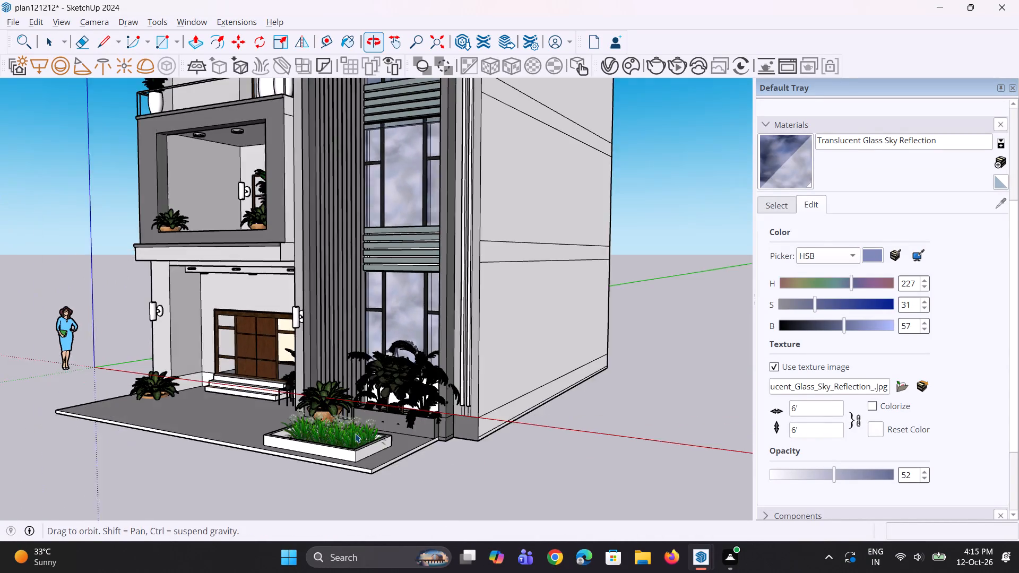
scroll(396, 438, "up", 20)
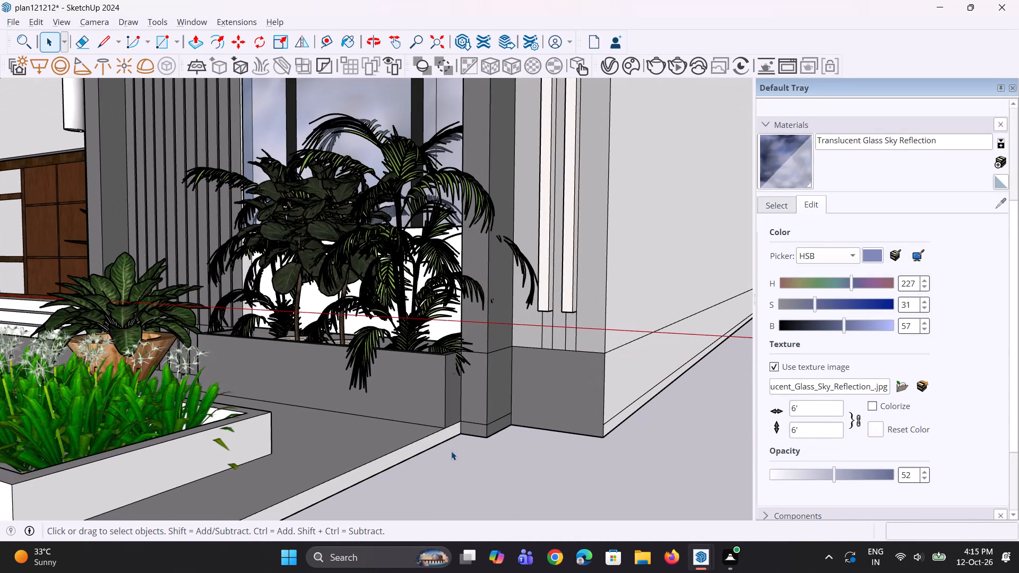
key("p")
left_click(437, 441)
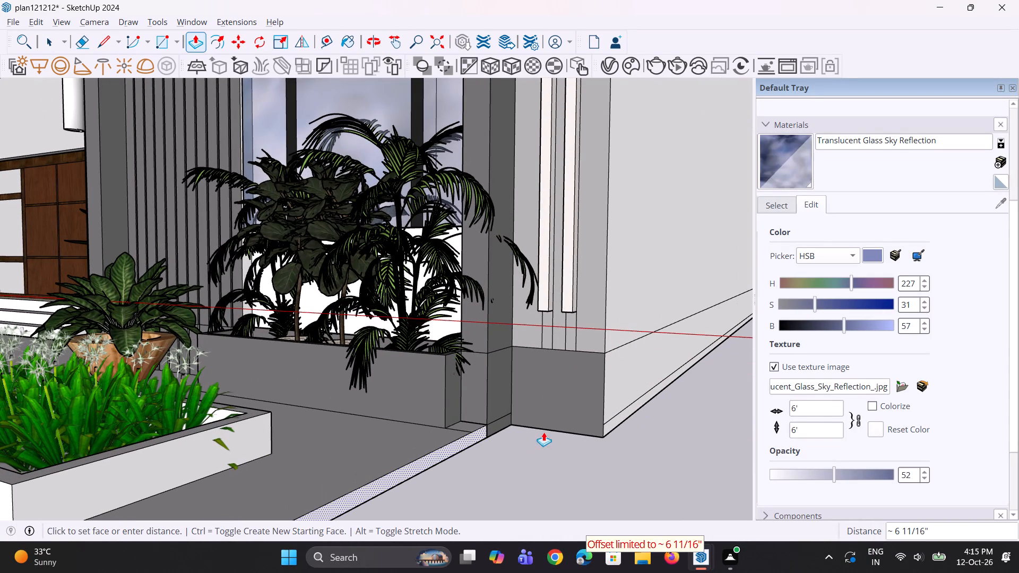
left_click(567, 432)
left_click(472, 443)
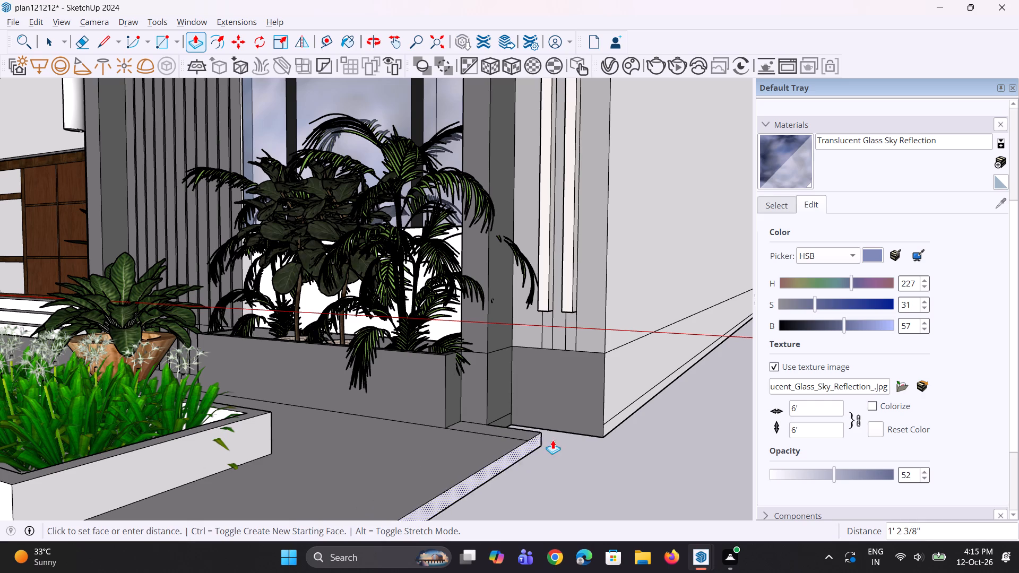
key("Escape")
Erase the short vertical edge dividing the slab's front face from the adjoining pillar base.
scroll(569, 444, "up", 1)
middle_click_drag(544, 452, 437, 447)
scroll(398, 436, "up", 4)
key("e")
scroll(355, 436, "up", 1)
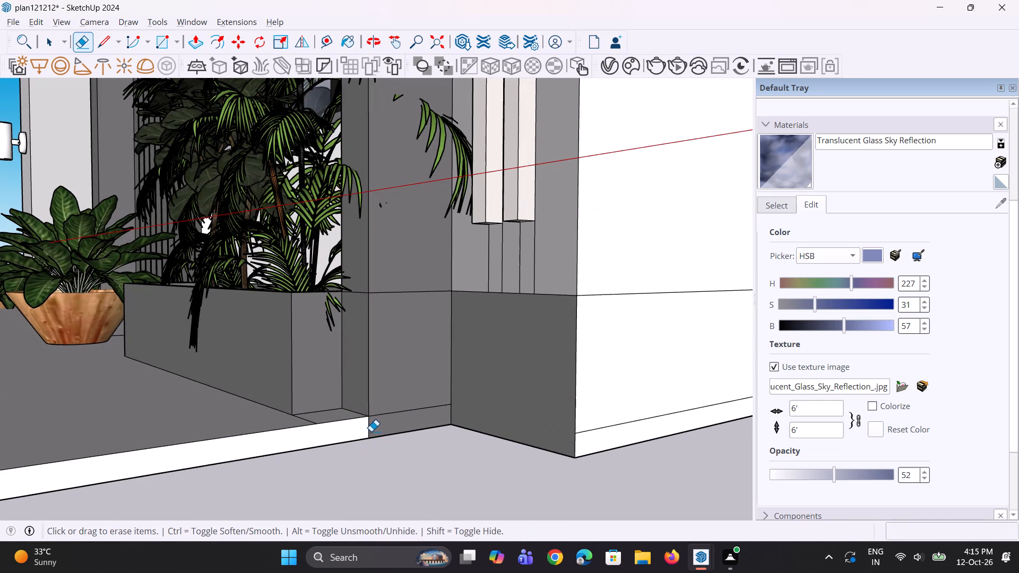
left_click(371, 431)
Push/Pull the merged porch slab face outward about 1' 10 5/8" to the outer wall corner.
scroll(398, 433, "down", 4)
key("p")
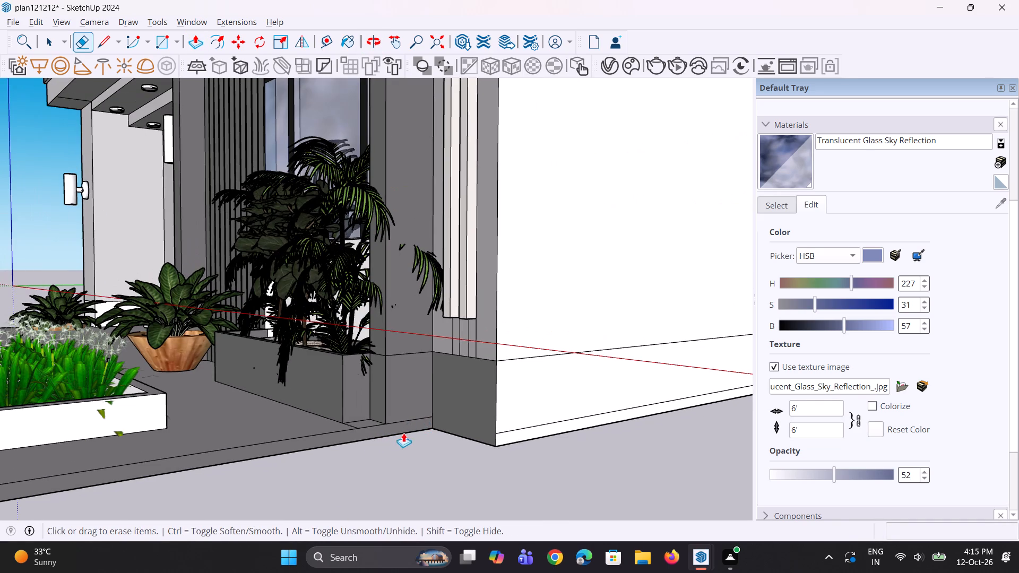
left_click(376, 435)
left_click(504, 433)
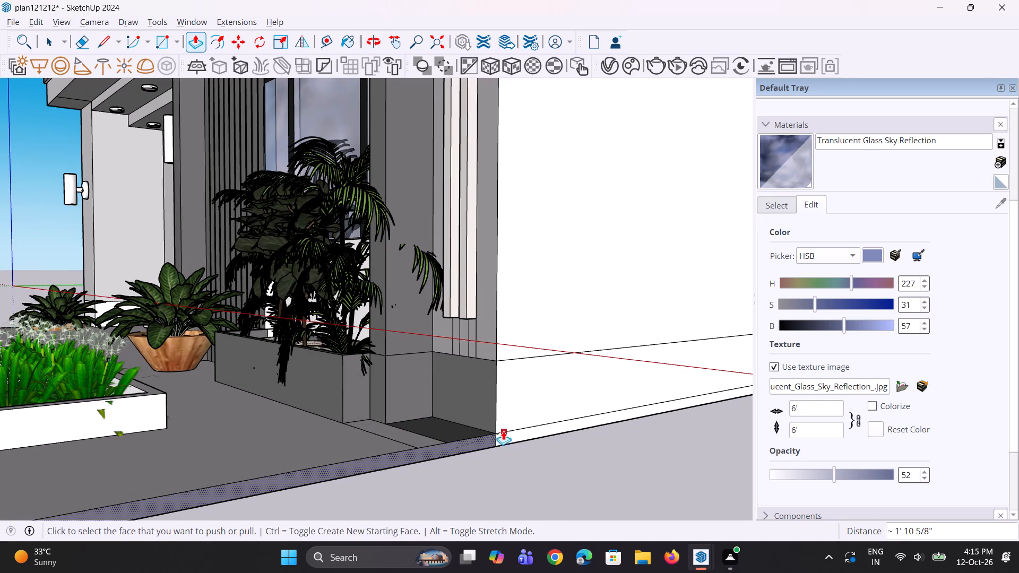
Examine the extended porch slab and the whole front elevation, including the parapet and upper floors.
scroll(422, 401, "down", 4)
scroll(365, 404, "down", 1)
middle_click_drag(369, 413, 589, 418)
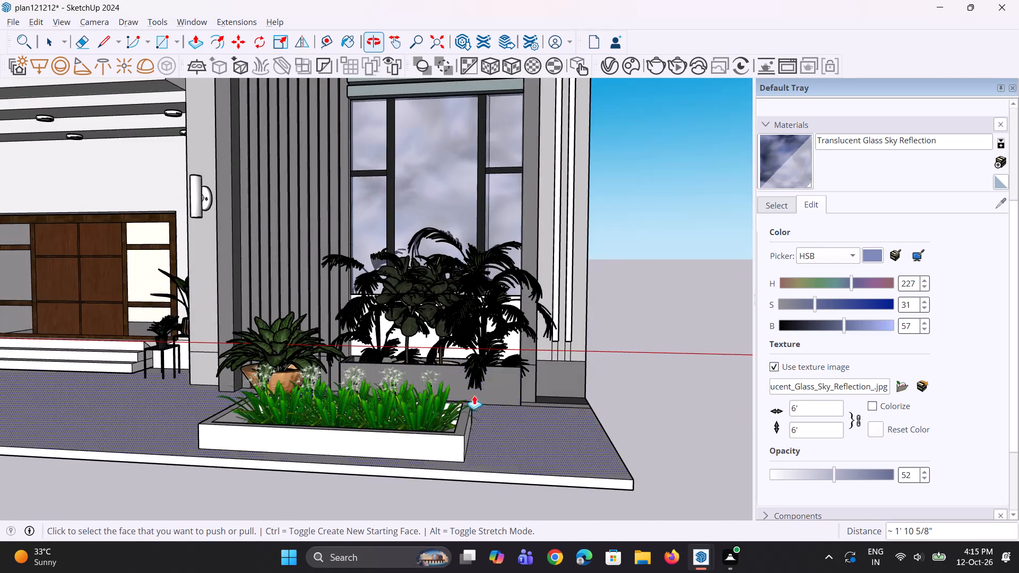
scroll(407, 390, "down", 7)
middle_click_drag(282, 406, 314, 448)
scroll(314, 448, "up", 1)
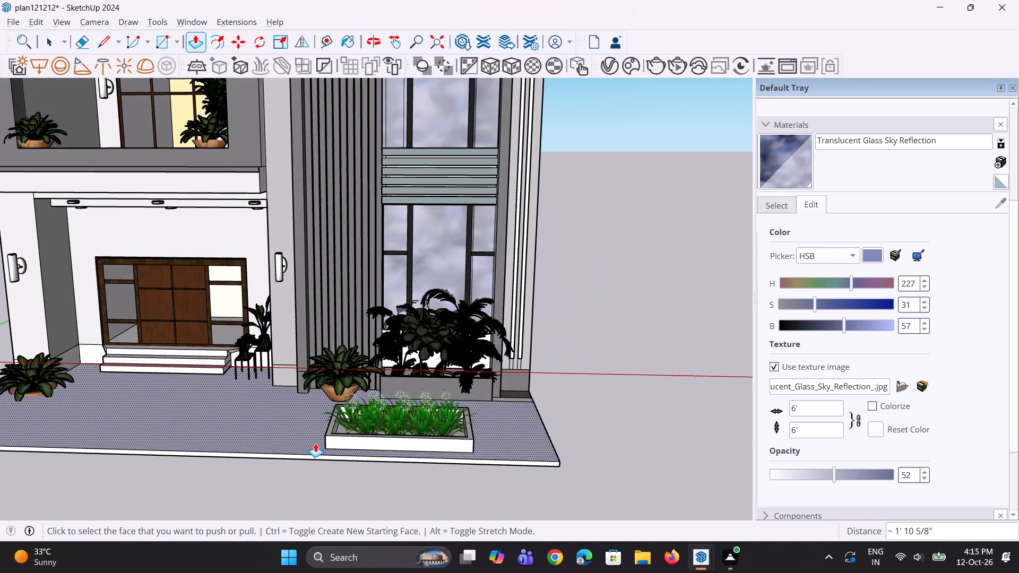
scroll(315, 443, "down", 8)
middle_click_drag(320, 437, 350, 432)
scroll(350, 437, "down", 4)
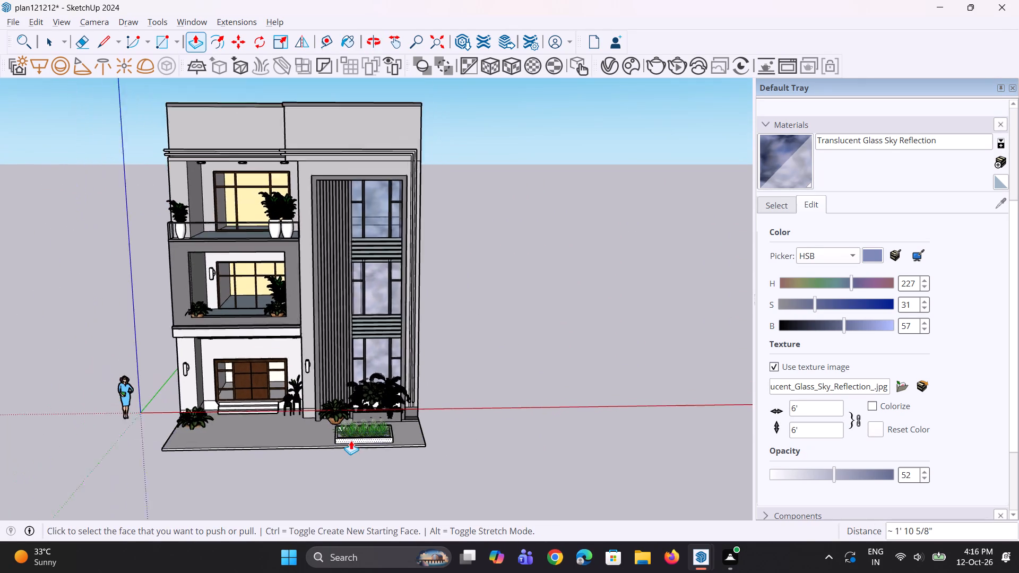
middle_click_drag(352, 436, 357, 423)
scroll(214, 162, "up", 4)
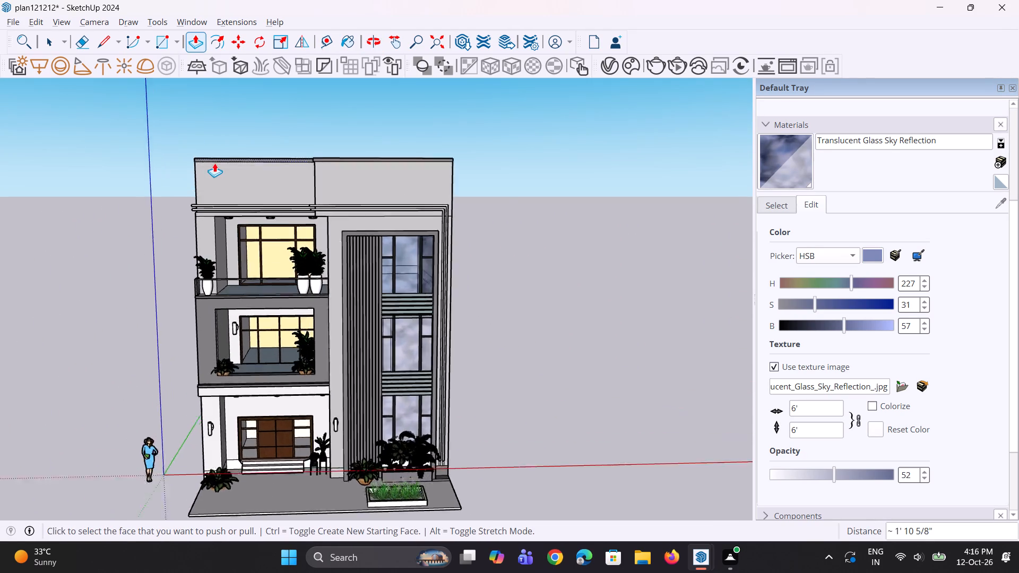
scroll(275, 174, "up", 1)
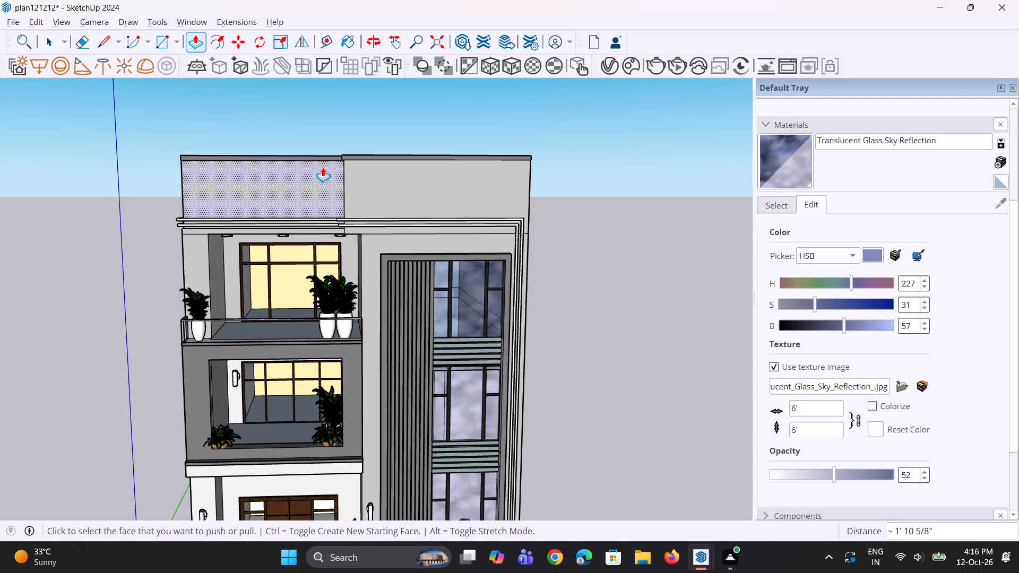
scroll(449, 167, "down", 3)
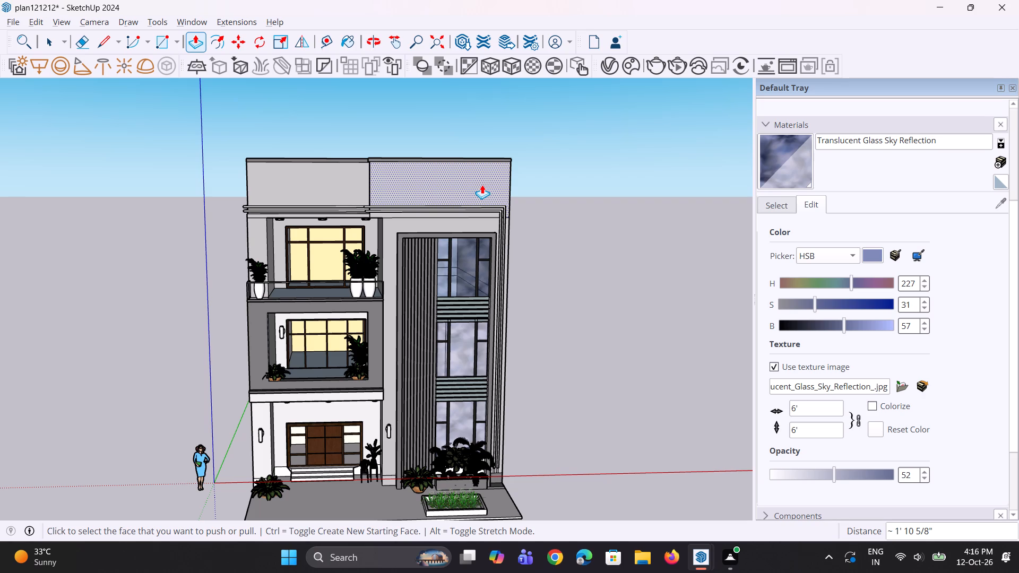
scroll(460, 230, "down", 1)
middle_click_drag(401, 399, 384, 333)
scroll(305, 222, "up", 4)
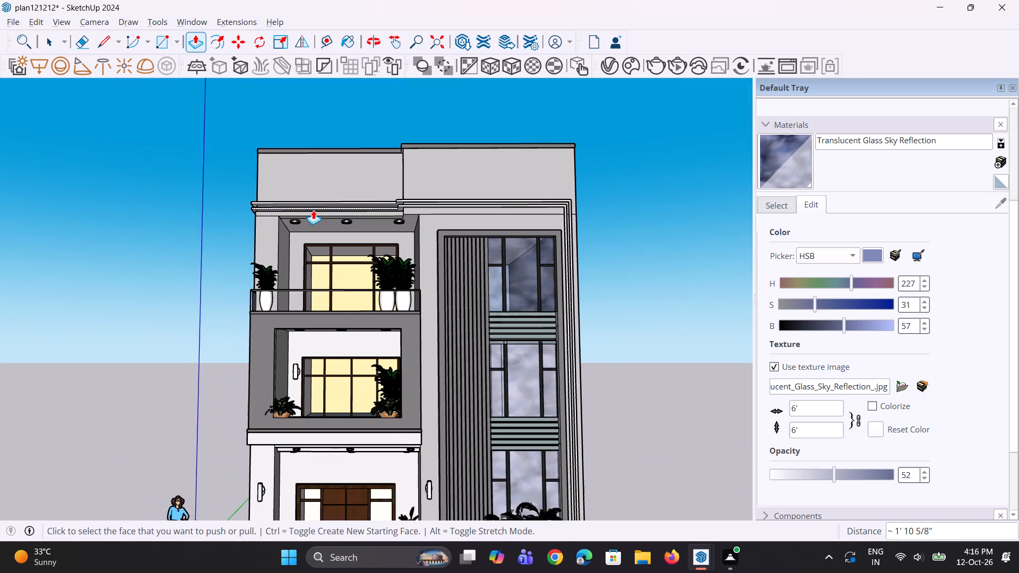
Save the model.
key("ctrl+s")
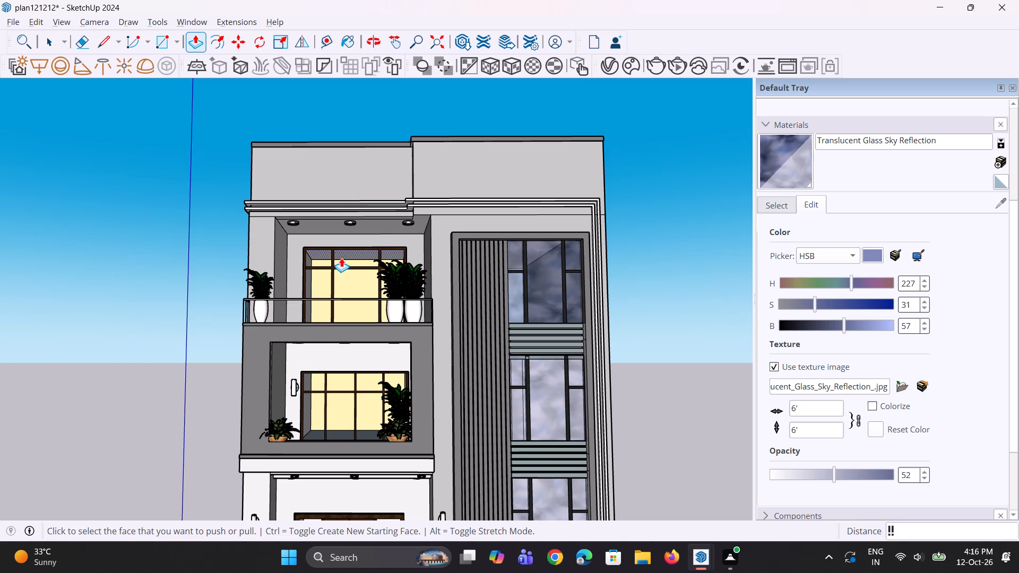
key("ctrl+s")
key("space")
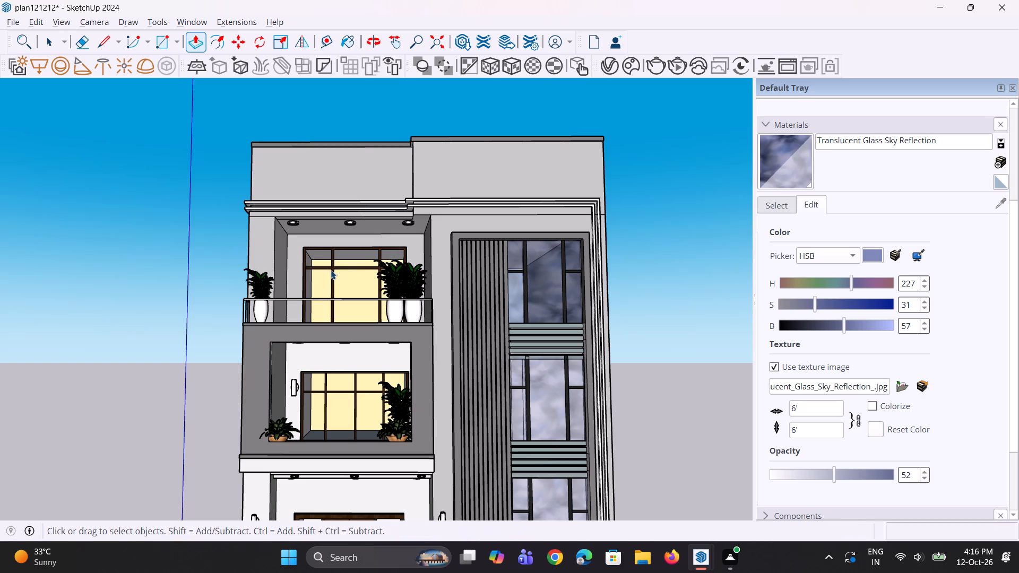
key("space")
key("space")
key("ctrl+s")
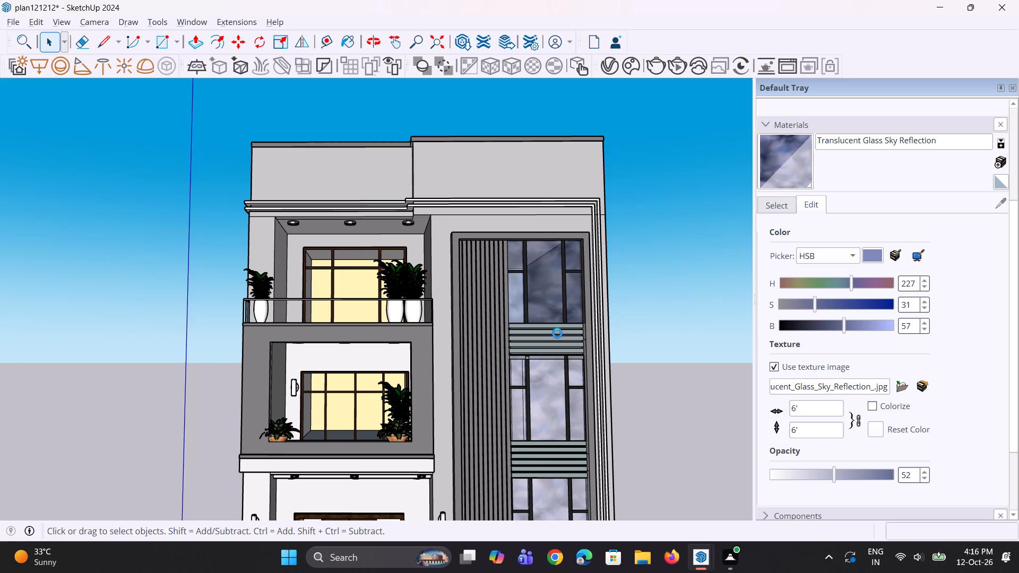
Examine the full front elevation of the three-storey building.
scroll(471, 250, "down", 3)
scroll(578, 0, "up", 1)
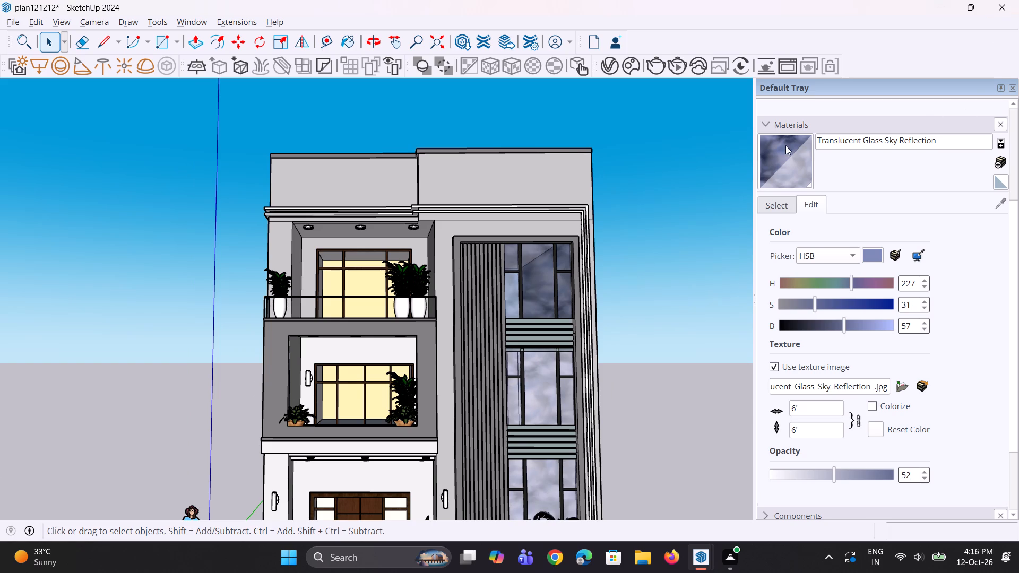
scroll(586, 291, "down", 3)
scroll(586, 291, "up", 2)
scroll(453, 259, "down", 4)
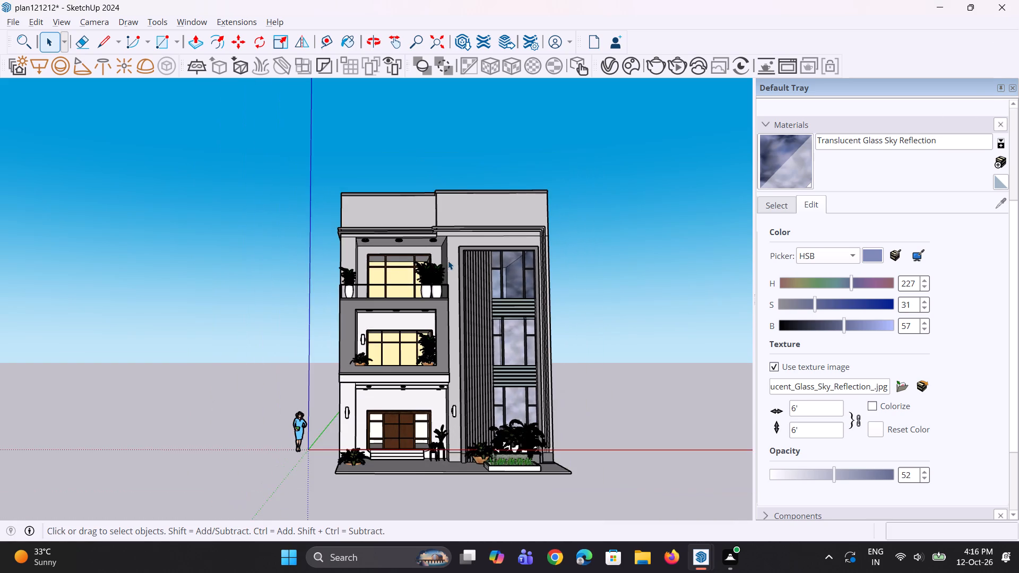
middle_click_drag(448, 271, 453, 301)
scroll(520, 253, "up", 3)
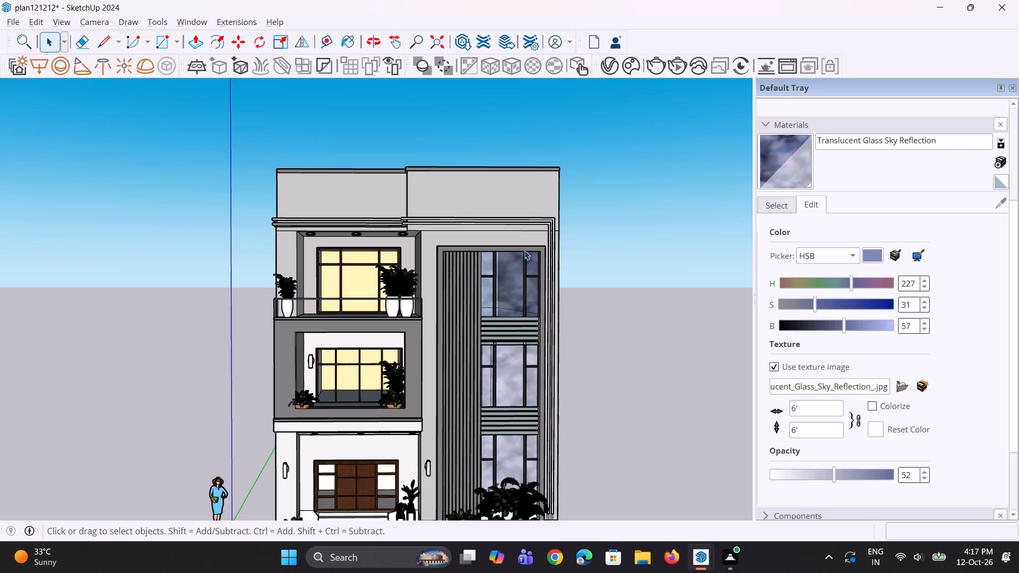
scroll(493, 241, "down", 4)
scroll(584, 286, "up", 2)
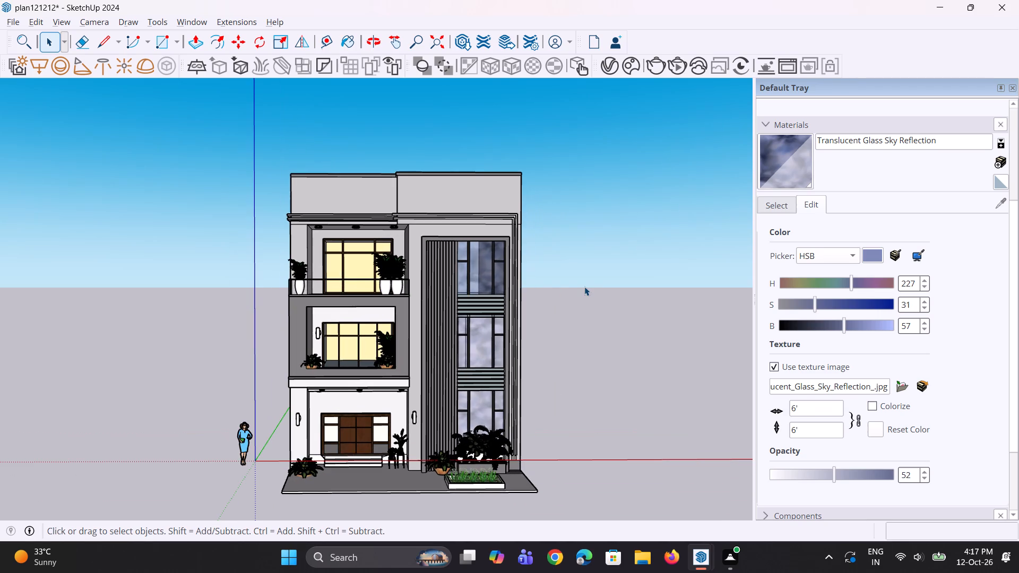
scroll(447, 271, "up", 1)
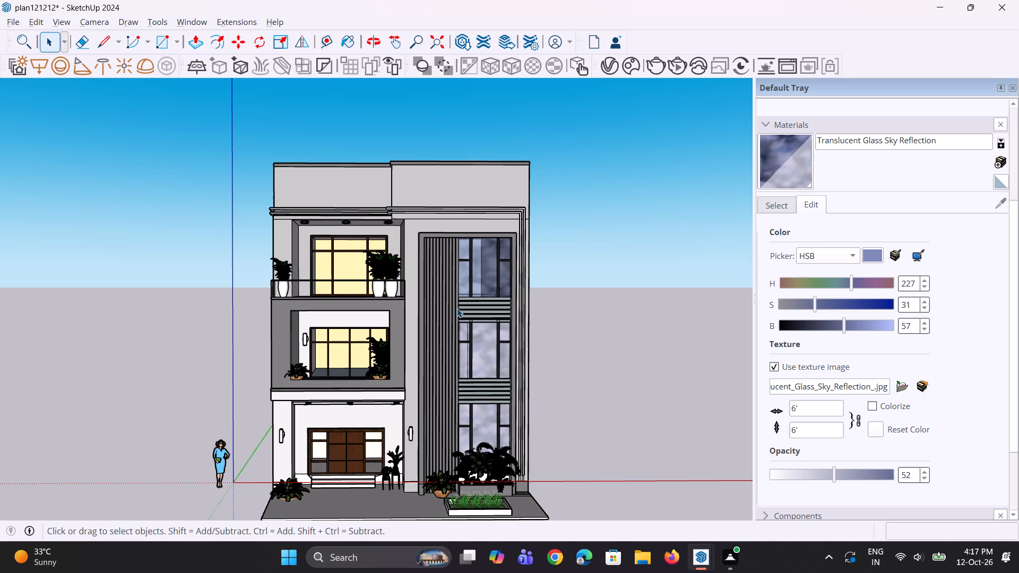
scroll(457, 309, "down", 4)
Frame the whole building from the front, open the 2D graphic export and clear the suggested file name.
middle_click_drag(447, 318, 391, 340)
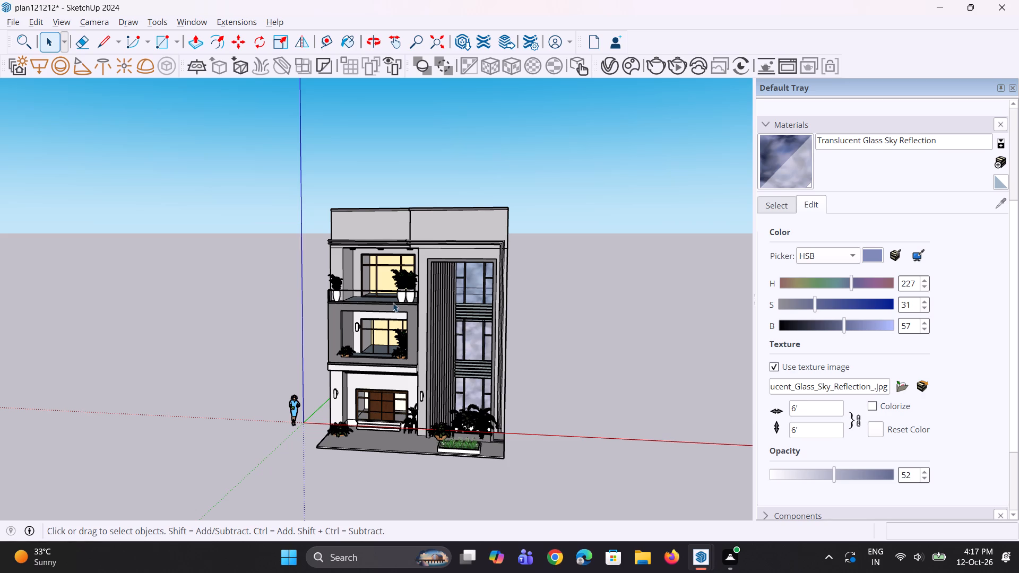
middle_click_drag(342, 218, 374, 232)
scroll(258, 303, "up", 2)
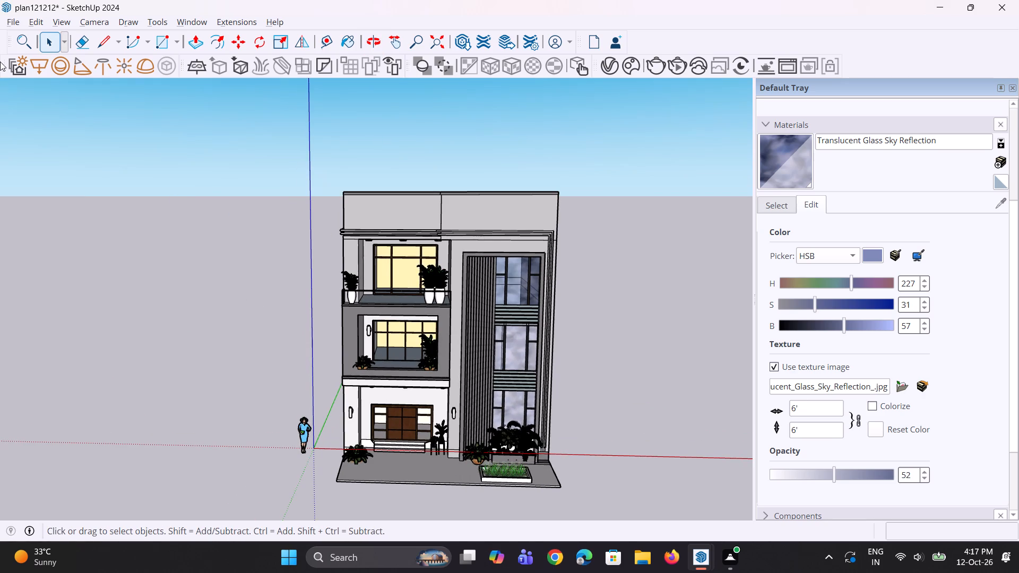
left_click(14, 24)
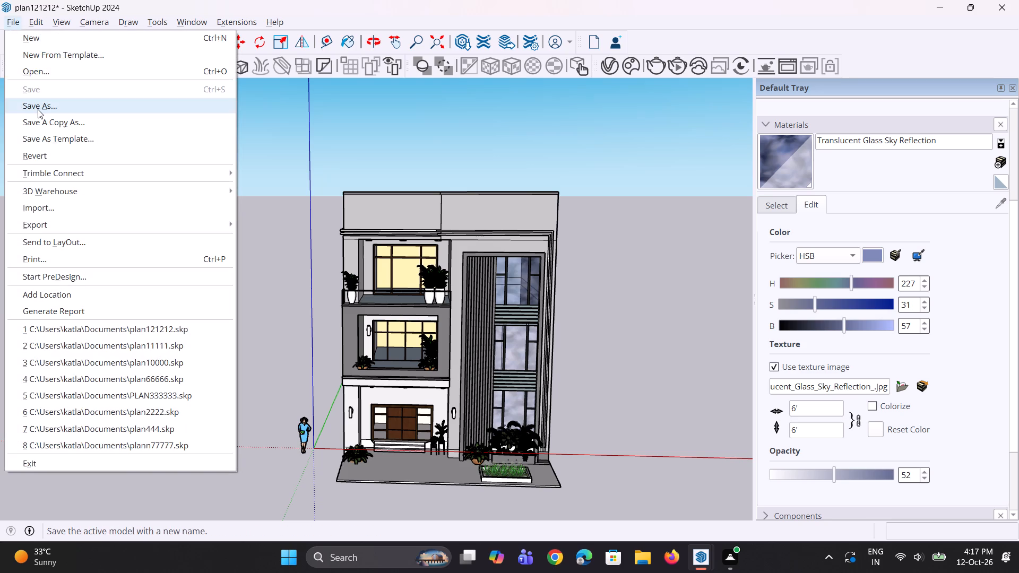
left_click(64, 229)
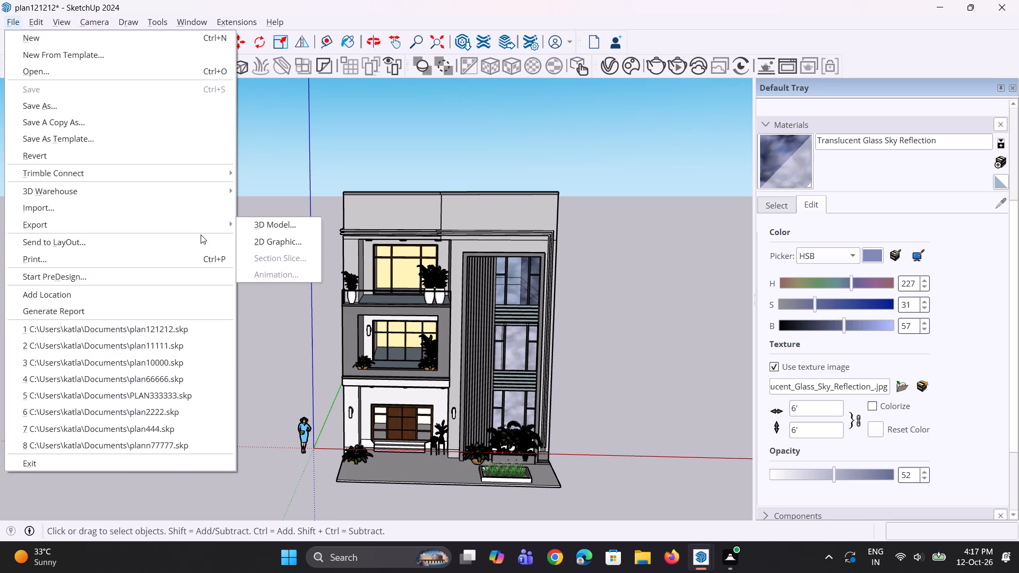
left_click(265, 244)
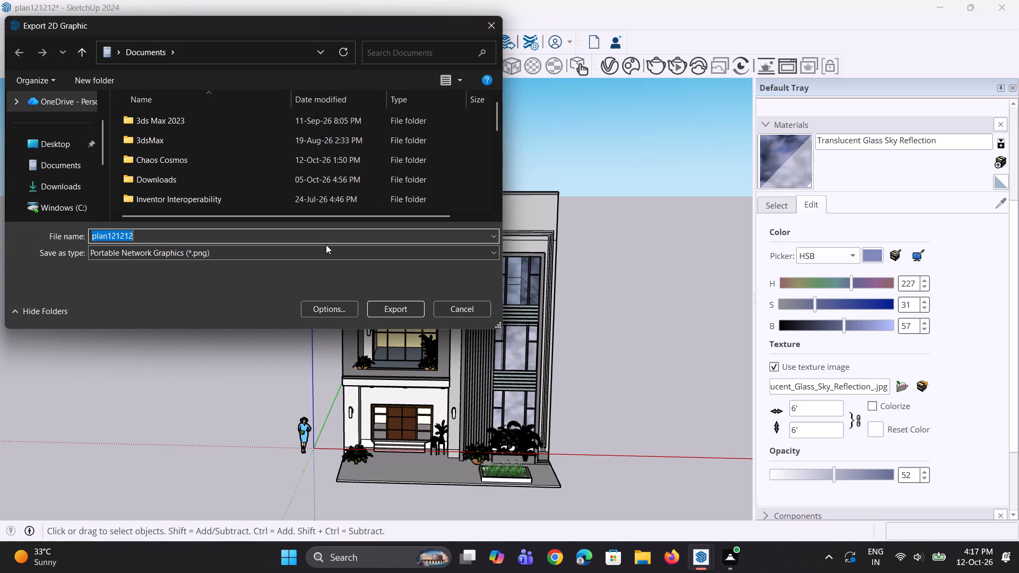
key("BackSpace")
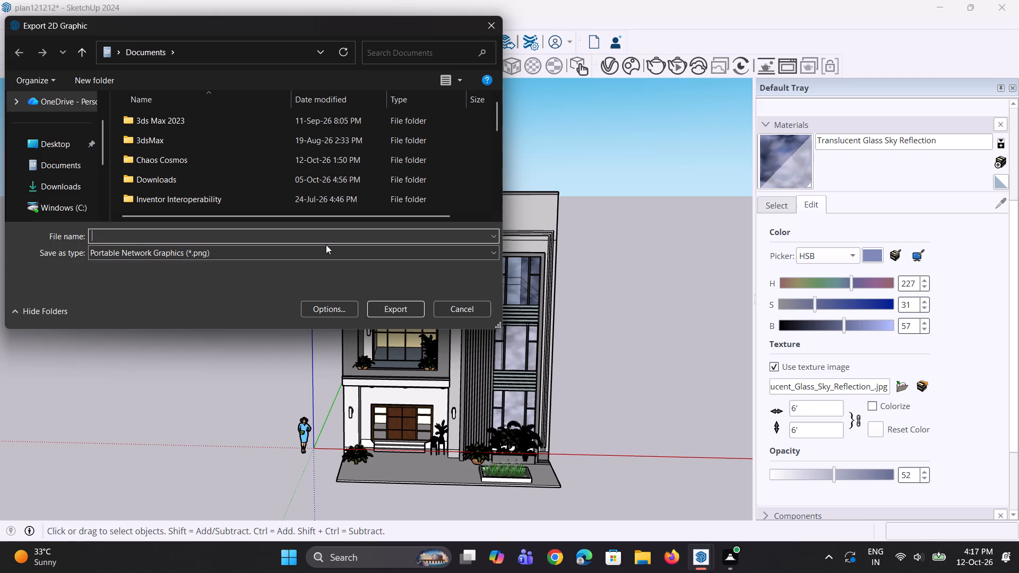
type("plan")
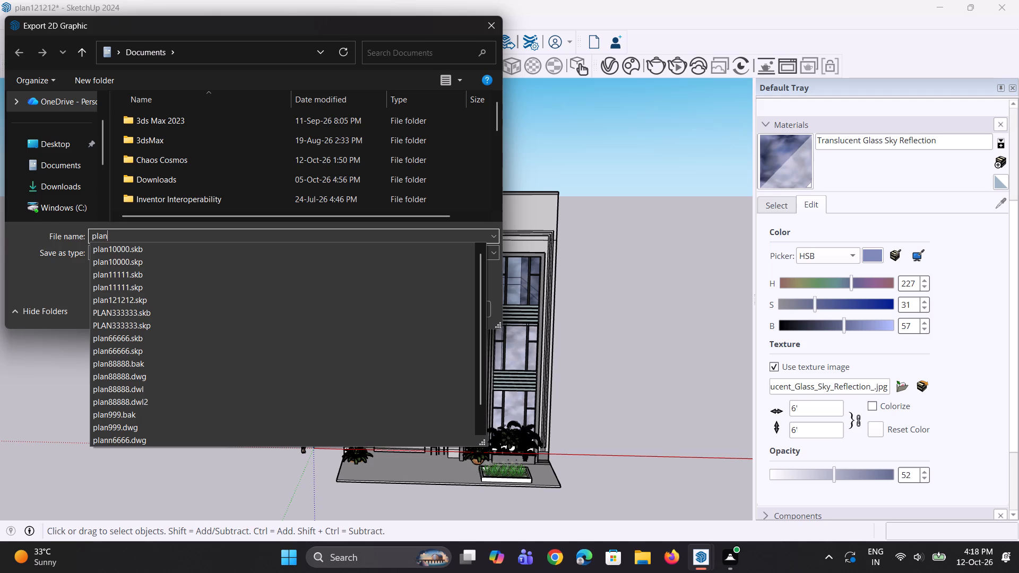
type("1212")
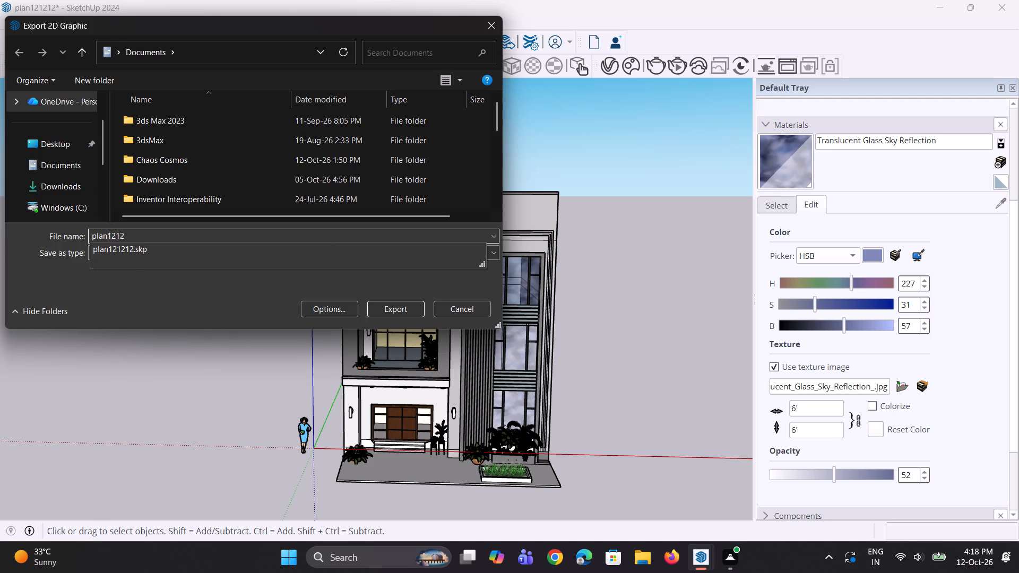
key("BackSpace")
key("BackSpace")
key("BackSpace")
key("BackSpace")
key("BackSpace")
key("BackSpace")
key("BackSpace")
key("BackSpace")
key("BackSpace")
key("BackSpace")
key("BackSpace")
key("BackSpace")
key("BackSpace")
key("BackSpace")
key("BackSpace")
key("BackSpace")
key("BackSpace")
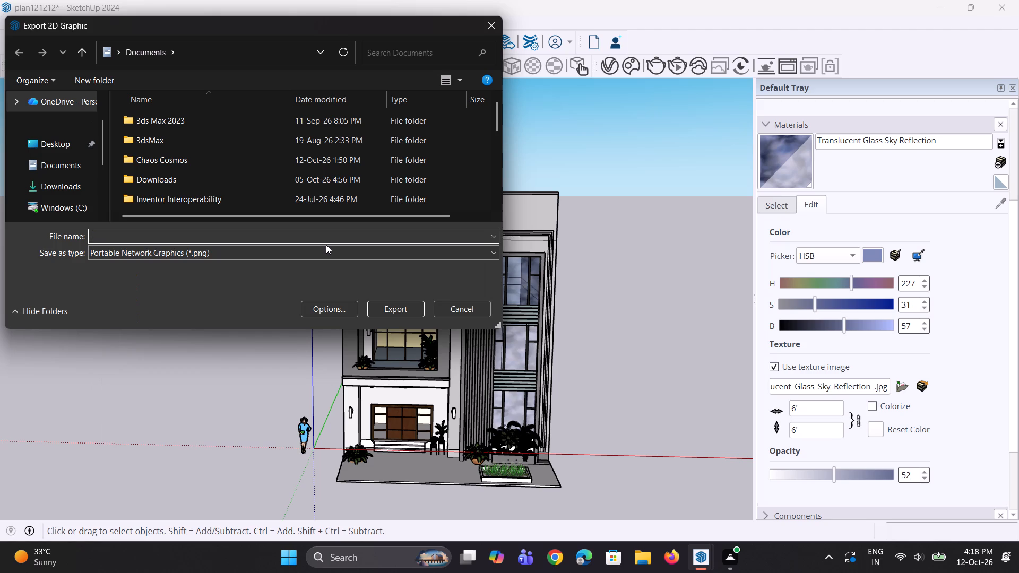
Export the view to Documents as a PNG named hnhnhnhn.
type("hnhnhn")
type("hn")
left_click(382, 315)
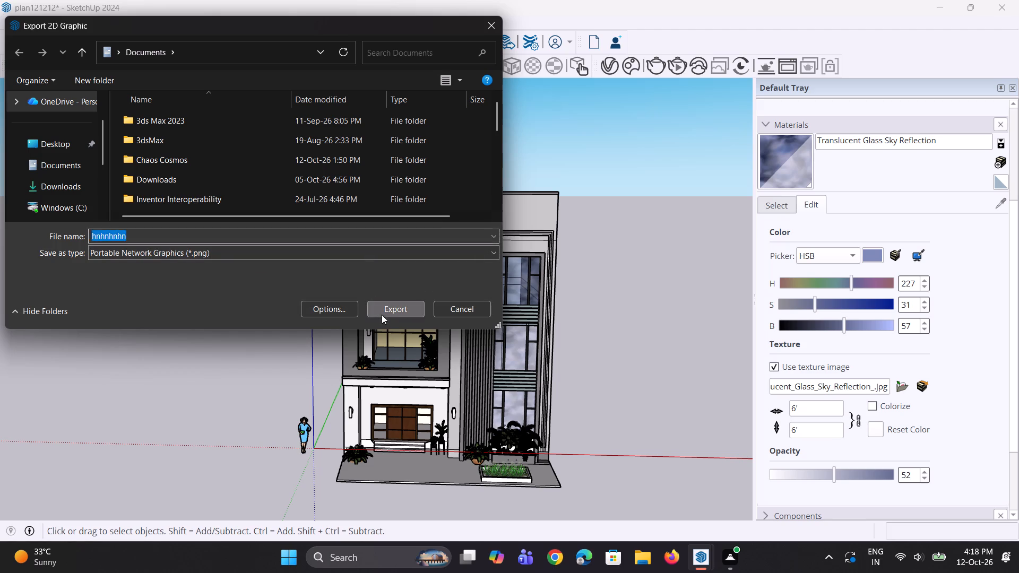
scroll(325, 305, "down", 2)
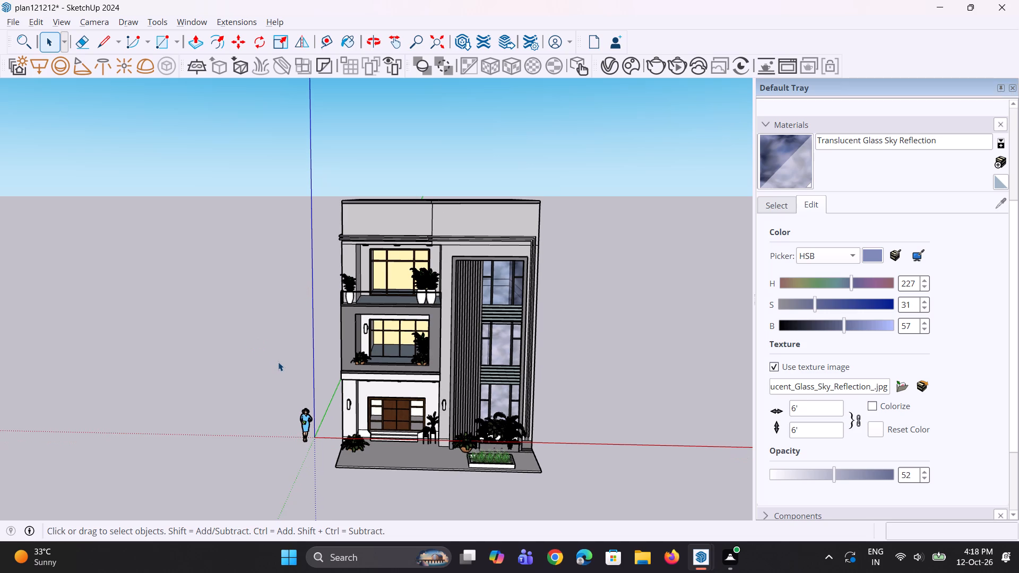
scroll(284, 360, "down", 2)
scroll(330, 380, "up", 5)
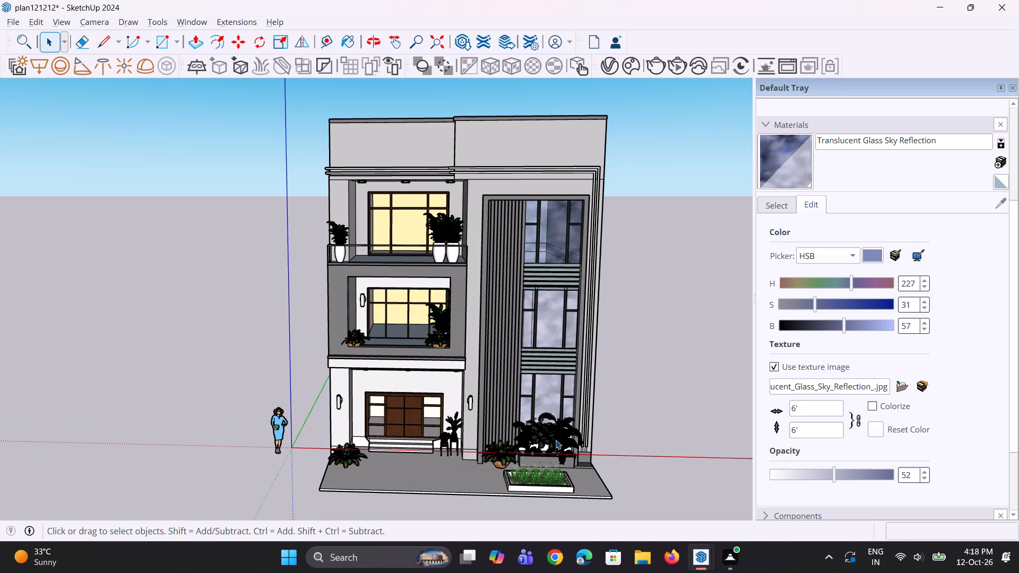